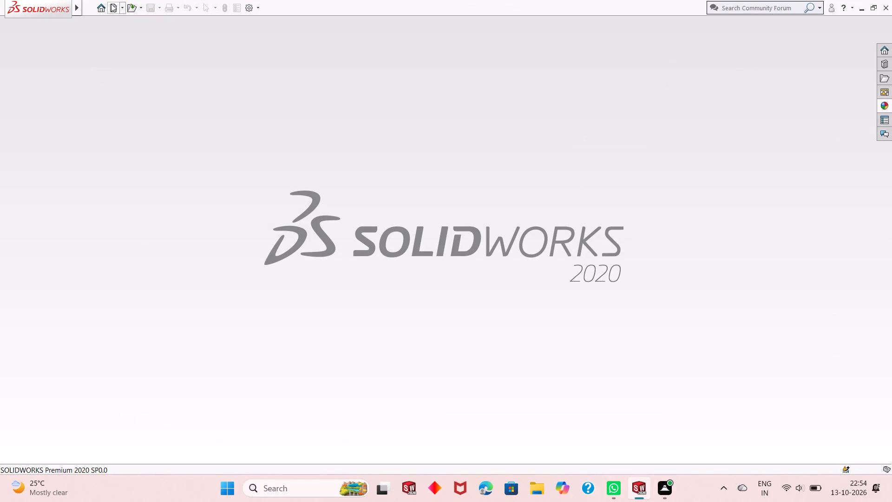
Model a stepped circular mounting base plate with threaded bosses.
Create a new part document and start a sketch on the Top Plane.
click(112, 5)
double_click(201, 226)
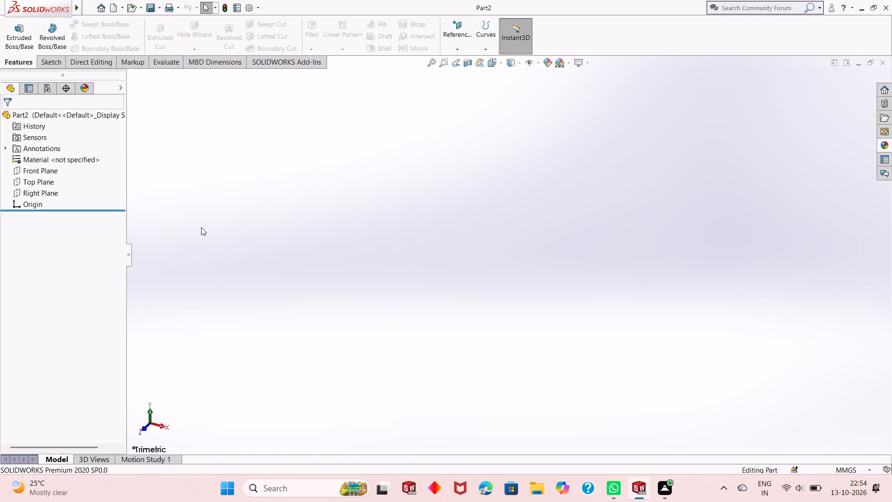
click(32, 185)
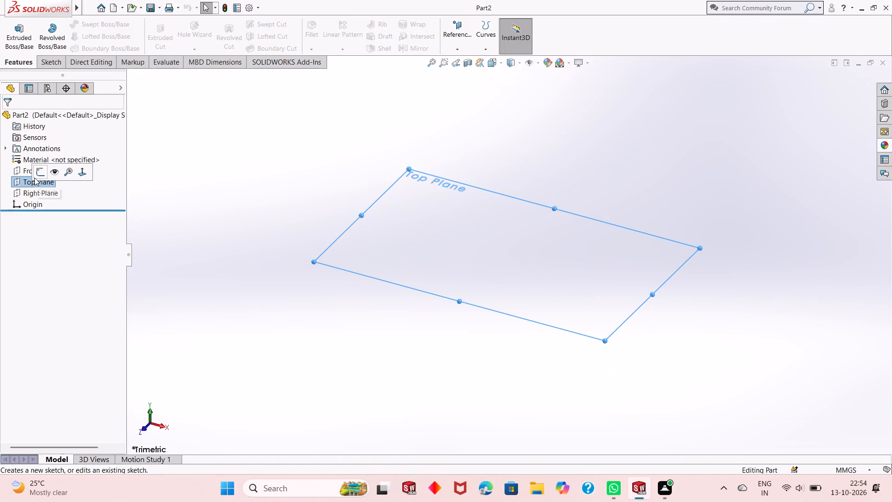
click(39, 173)
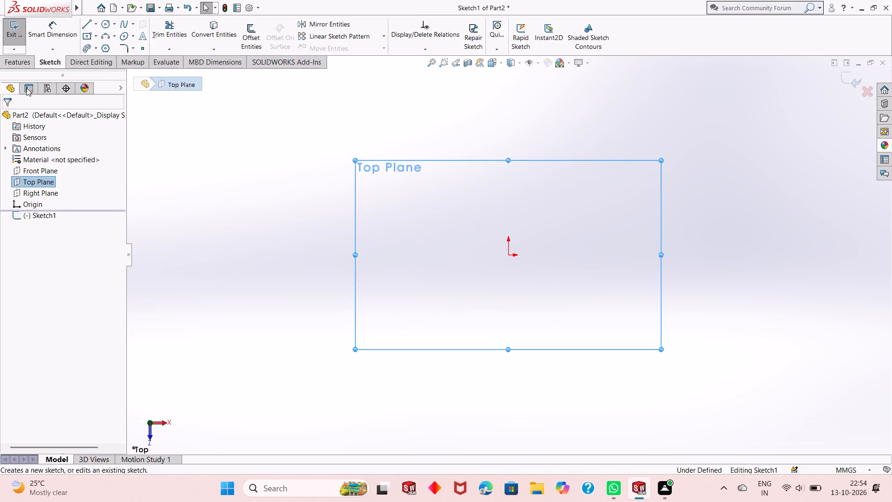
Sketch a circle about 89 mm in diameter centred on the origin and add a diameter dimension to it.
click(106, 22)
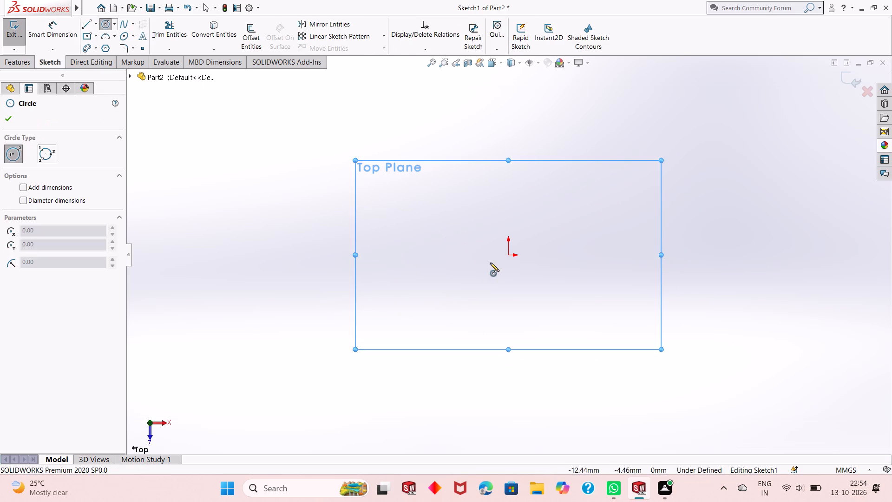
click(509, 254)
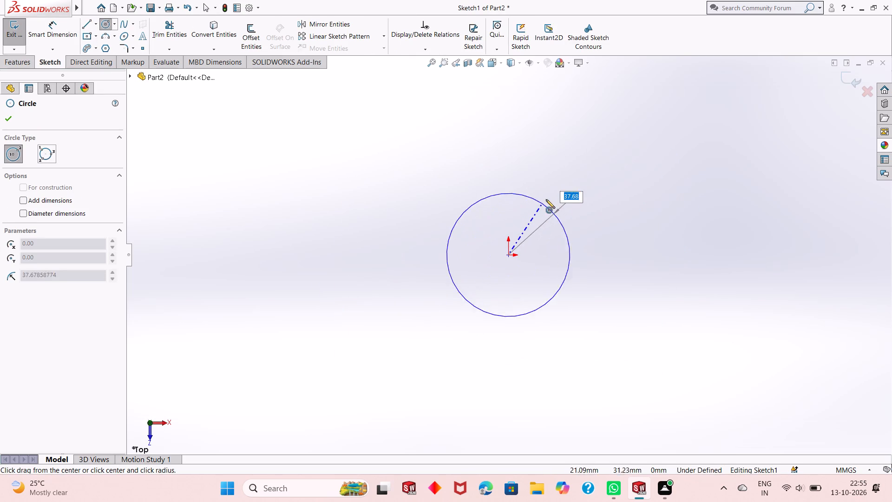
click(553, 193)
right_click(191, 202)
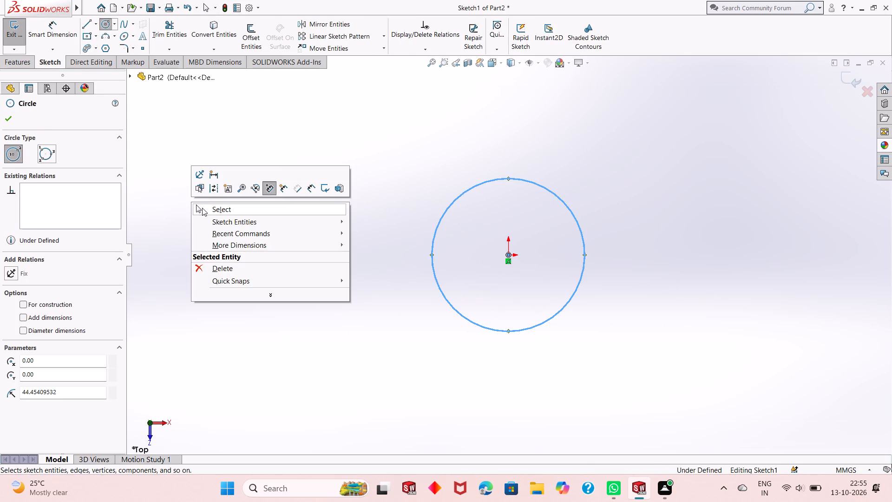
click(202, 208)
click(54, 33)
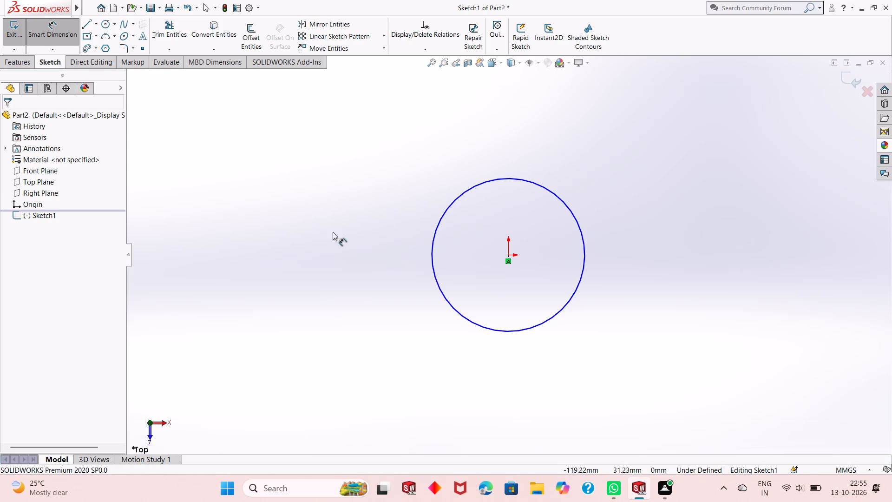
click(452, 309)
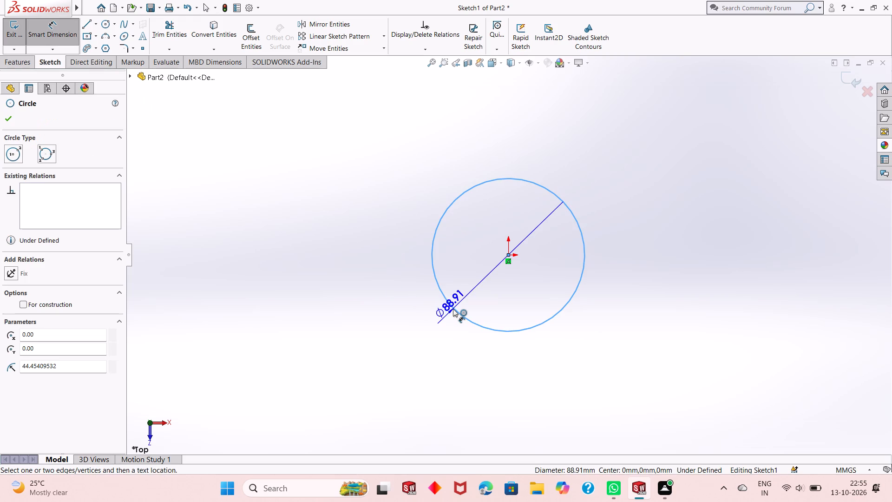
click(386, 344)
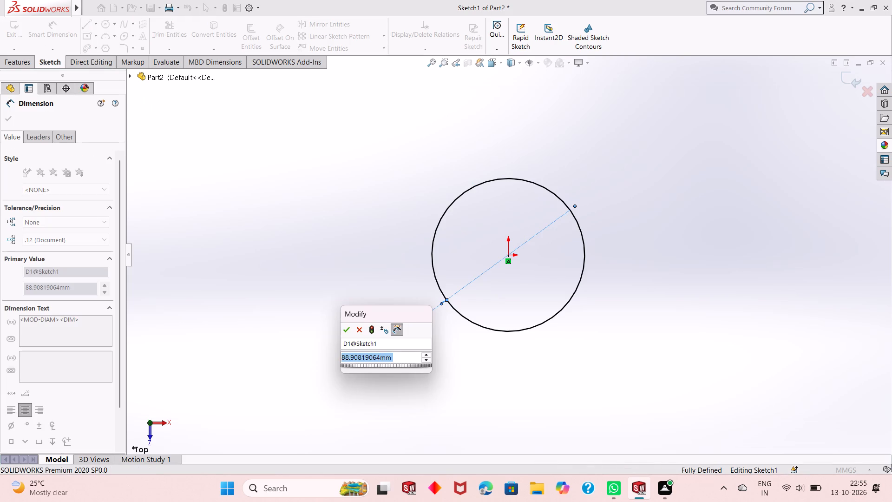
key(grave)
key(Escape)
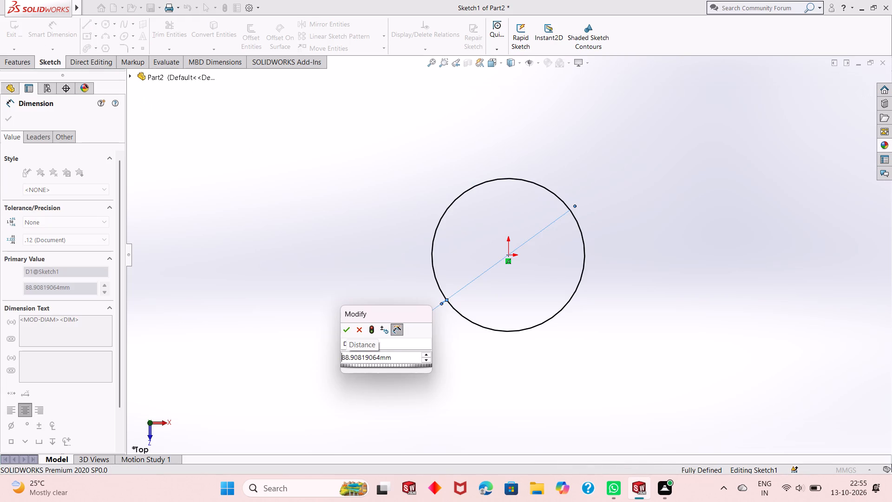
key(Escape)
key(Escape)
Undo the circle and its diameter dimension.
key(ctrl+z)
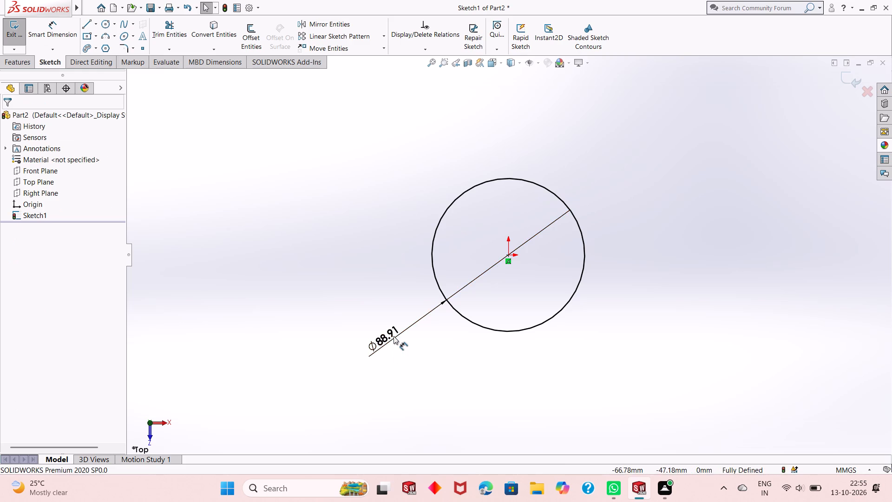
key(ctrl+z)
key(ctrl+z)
Sketch a circle about 222 mm in diameter centred on the origin.
click(101, 27)
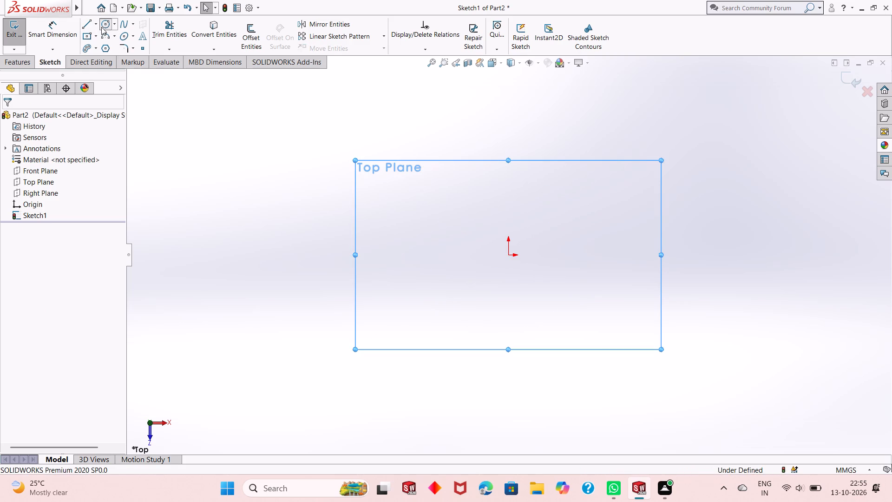
click(508, 255)
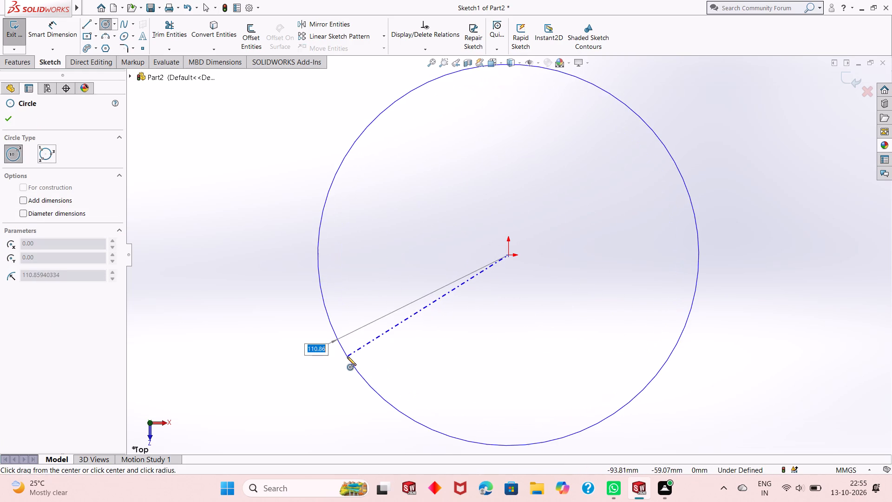
click(347, 357)
right_click(238, 226)
click(248, 236)
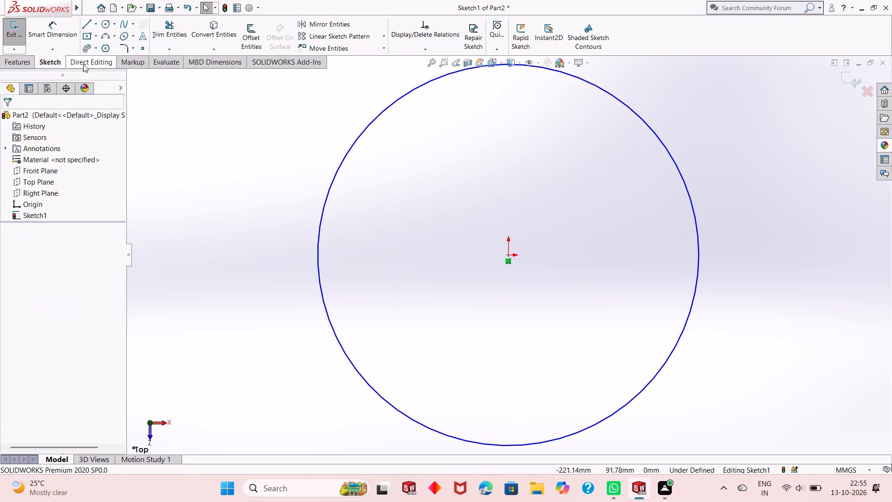
Dimension the circle's diameter and set it to 110 mm.
click(62, 34)
click(360, 371)
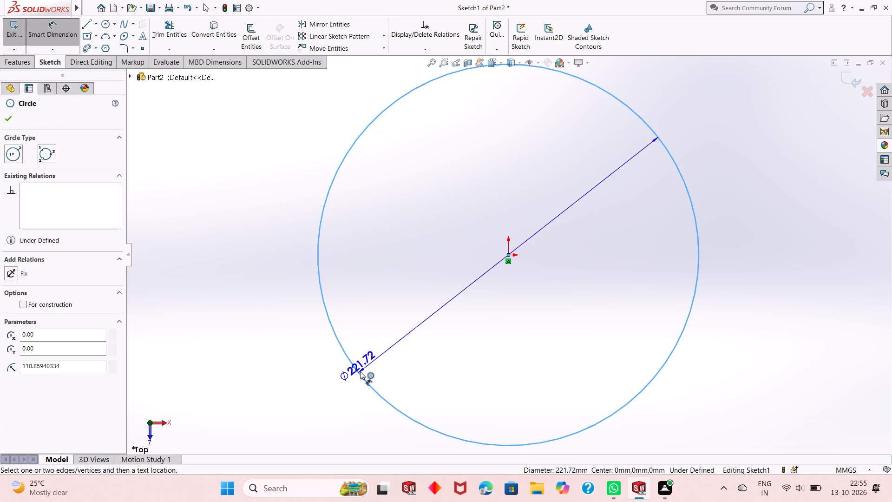
click(328, 407)
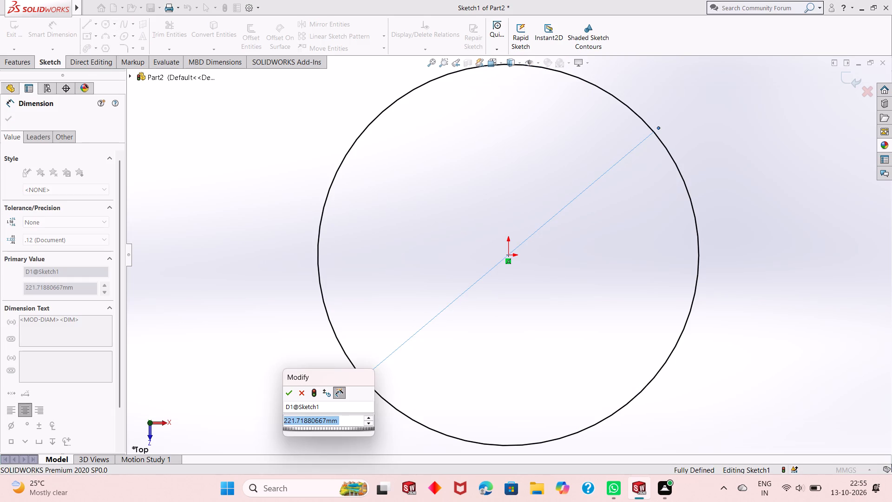
text(110)
key(Return)
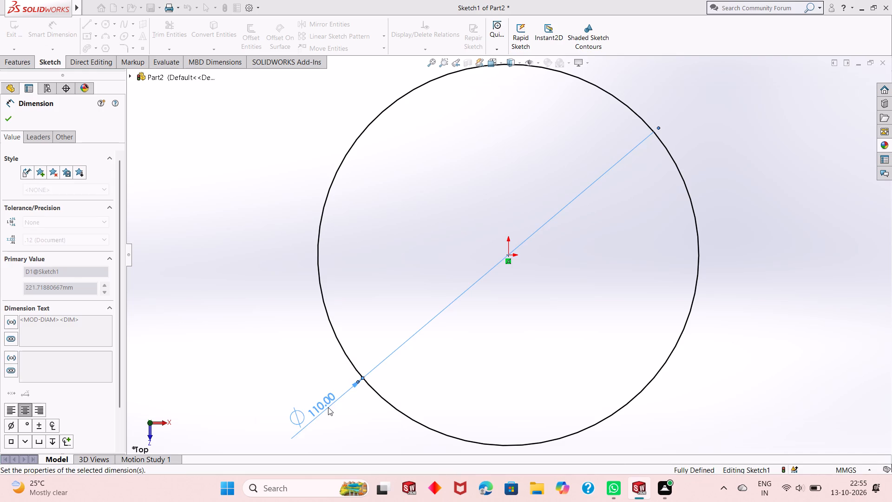
scroll(470, 330, up, 1)
scroll(512, 312, up, 1)
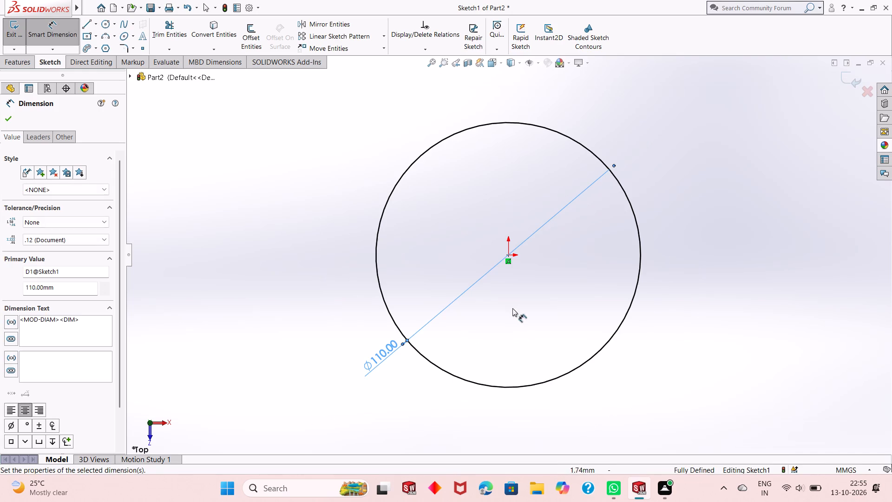
right_click(674, 202)
click(686, 231)
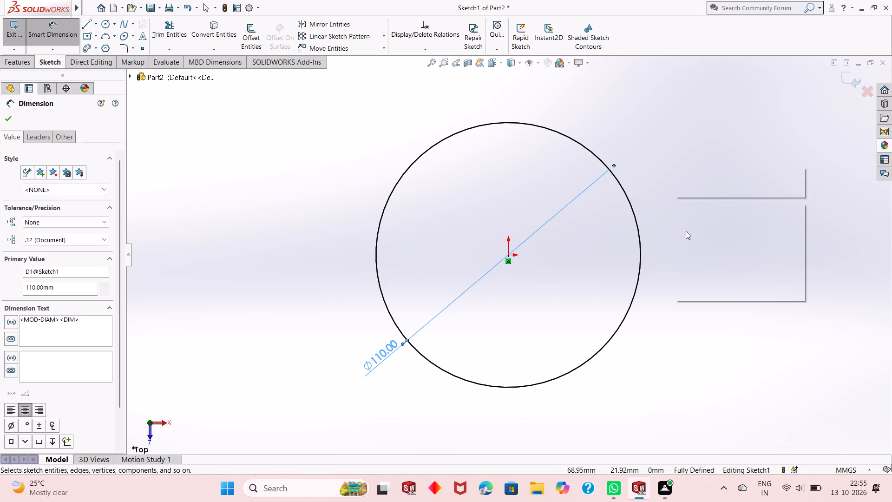
Extrude the circle as a blind boss 10 mm deep to form a solid disc.
click(12, 64)
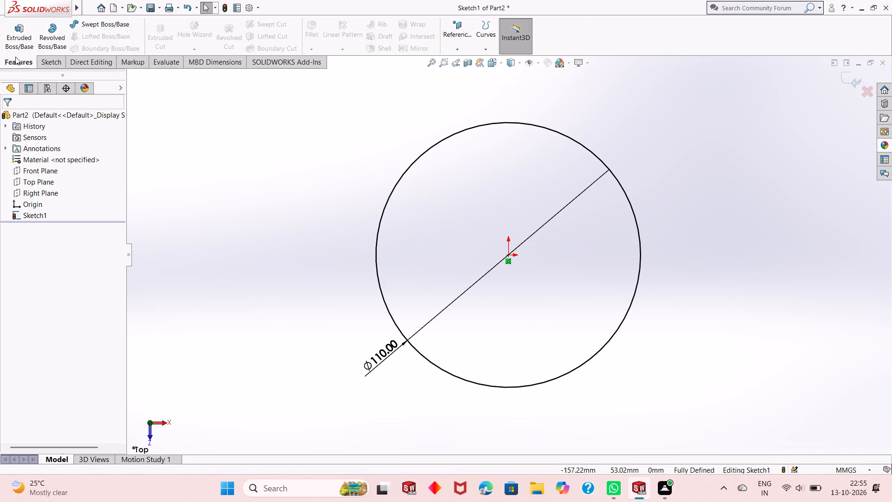
click(18, 44)
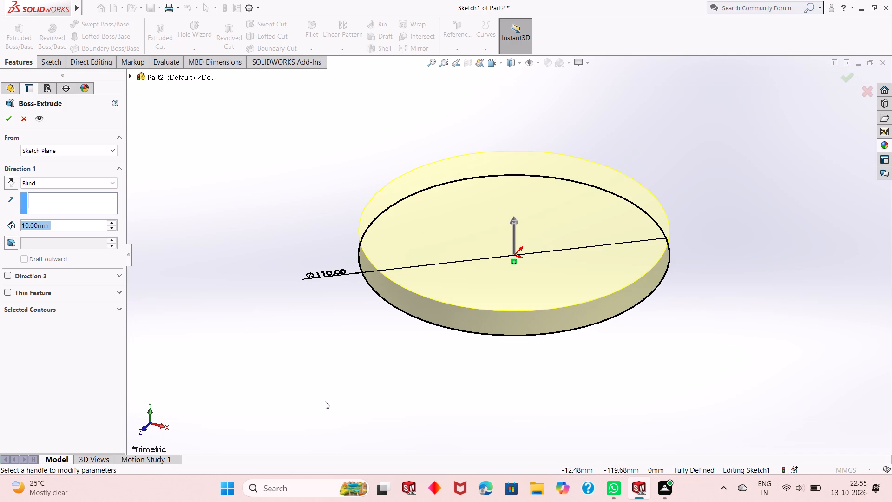
key(Return)
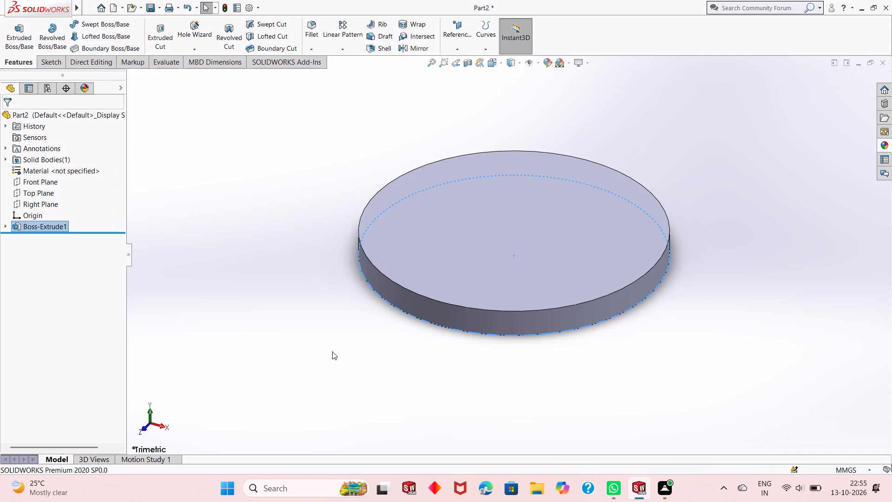
key(Escape)
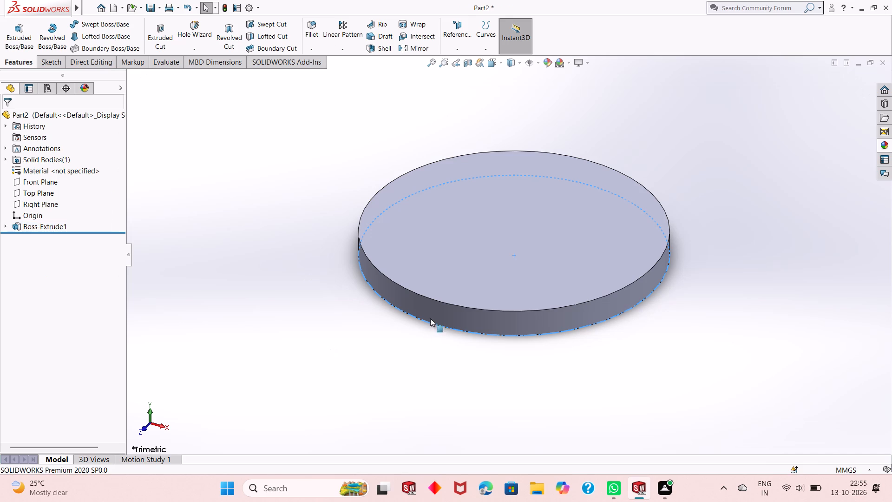
Start a new sketch on the disc's flat top face, viewed square-on.
scroll(447, 301, up, 1)
scroll(509, 225, down, 2)
scroll(457, 251, up, 2)
middle_drag(627, 178, 623, 241)
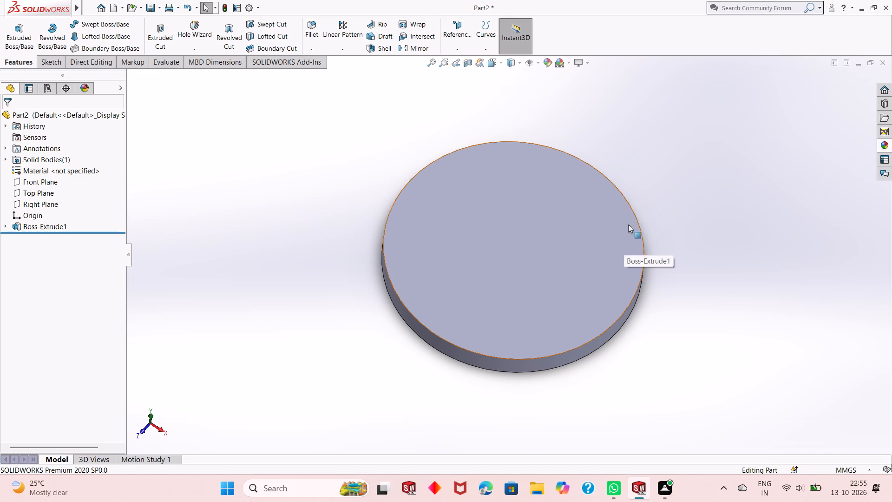
click(580, 241)
click(616, 219)
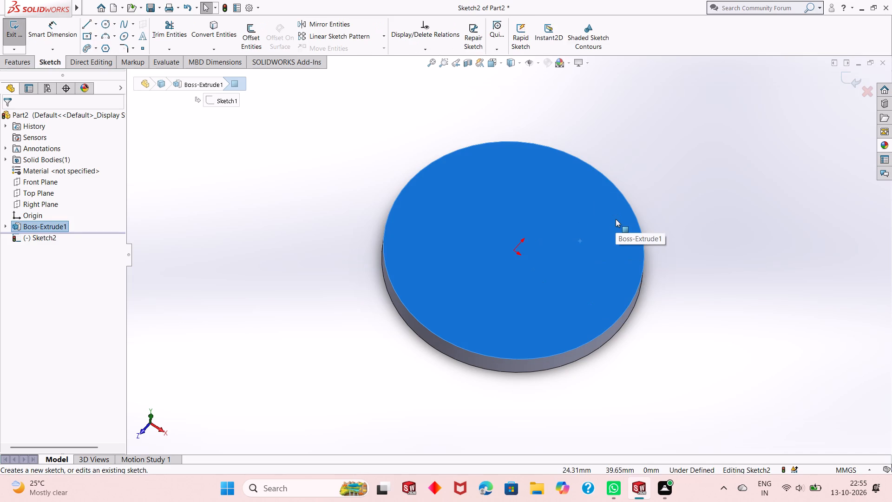
key(ctrl+8)
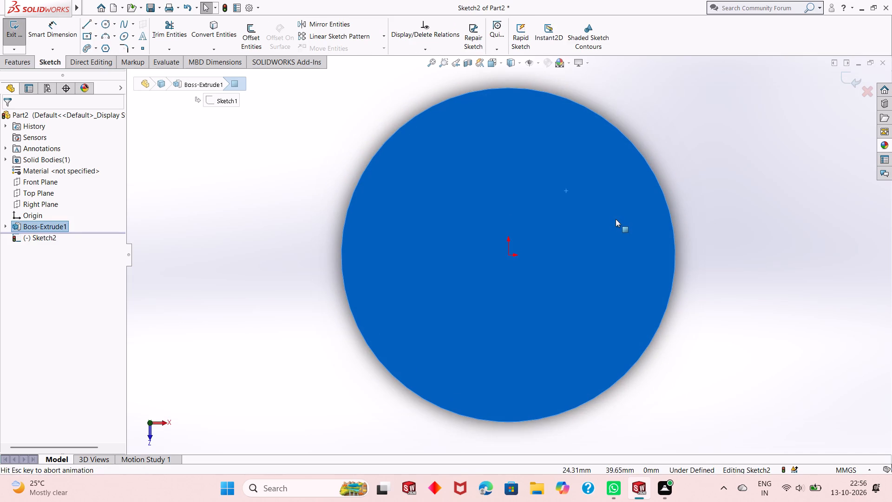
key(Escape)
scroll(597, 269, up, 2)
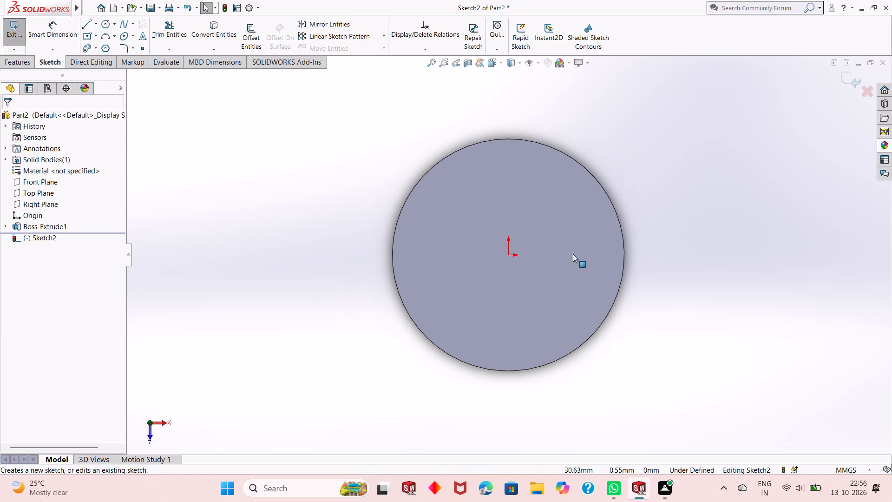
scroll(578, 267, down, 1)
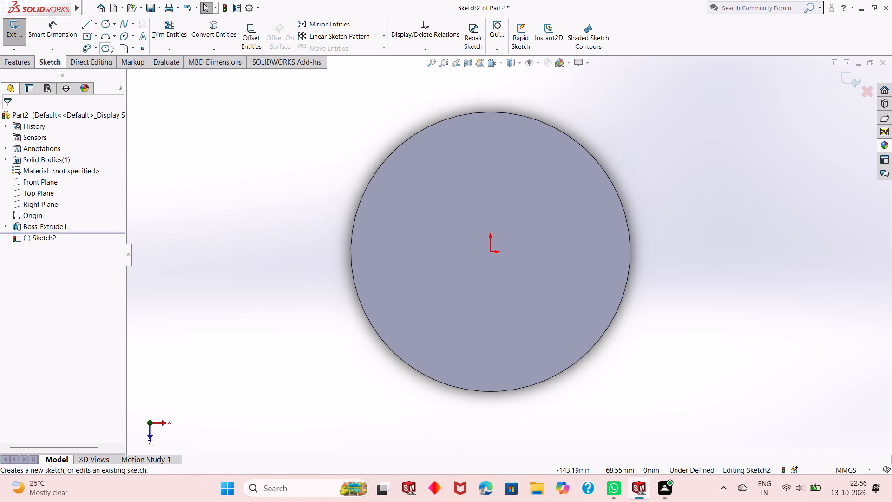
Sketch a circle about 79 mm in diameter on the disc's top face, centred on the origin.
click(102, 26)
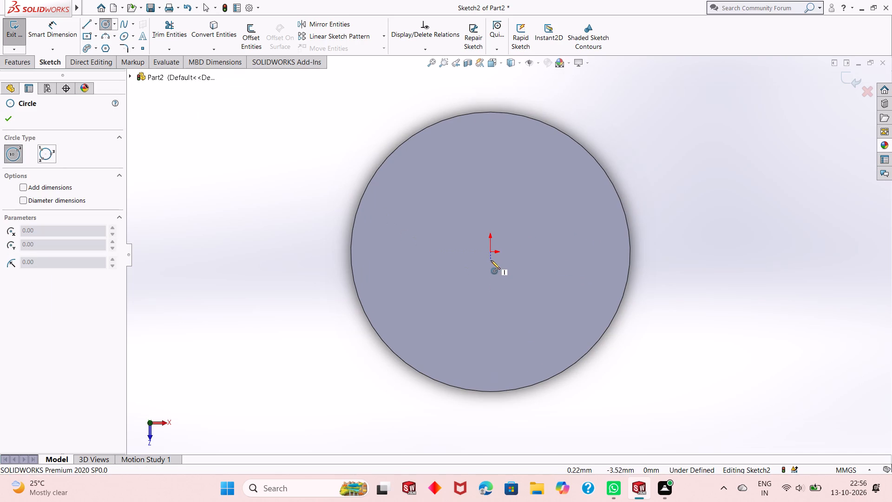
click(490, 253)
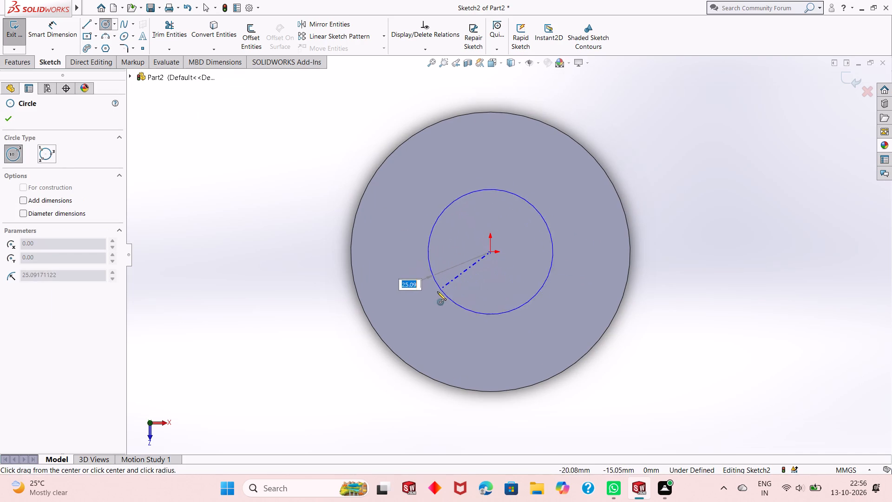
click(402, 300)
right_click(233, 164)
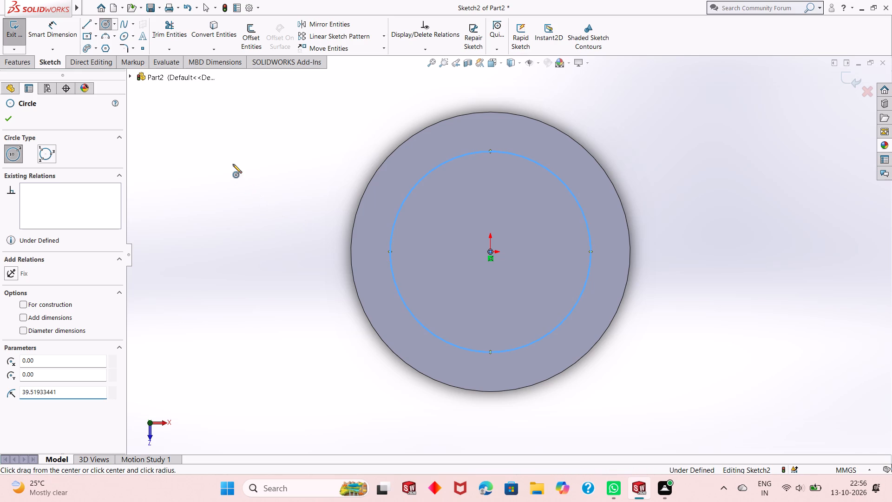
click(240, 169)
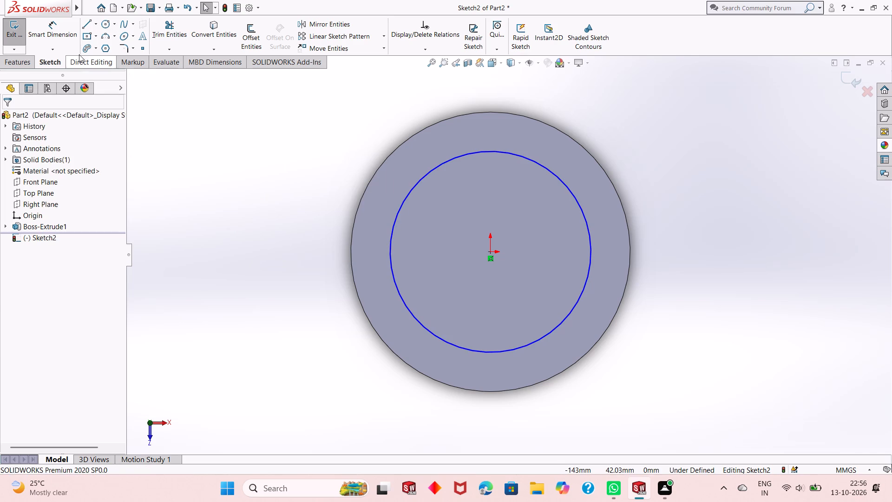
Dimension the diameter of the circle on the top face and set it to 100 mm.
click(61, 39)
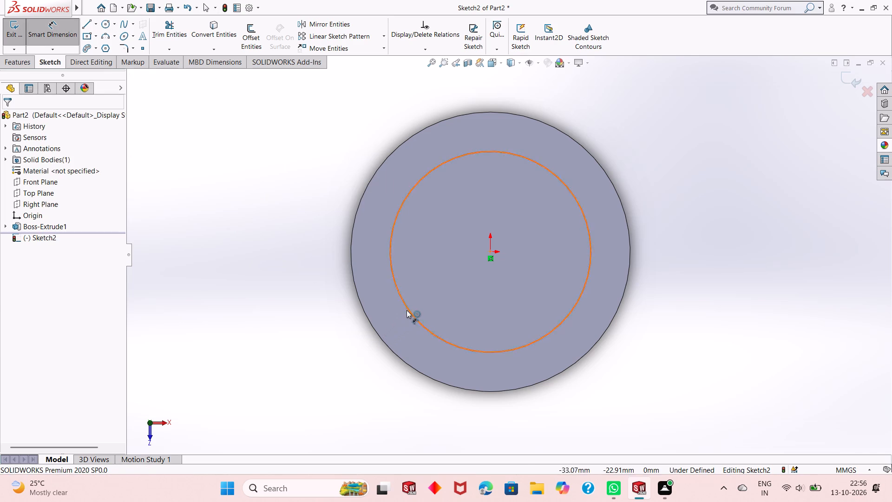
click(408, 310)
click(291, 384)
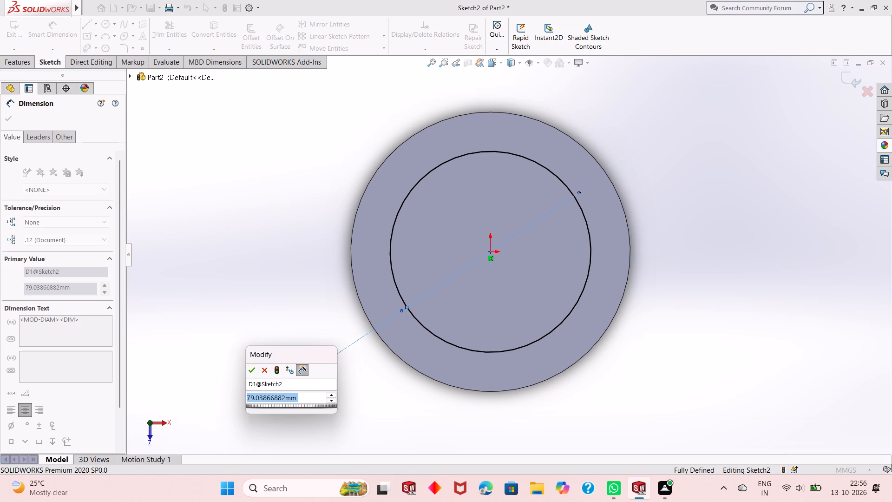
text(100)
key(Return)
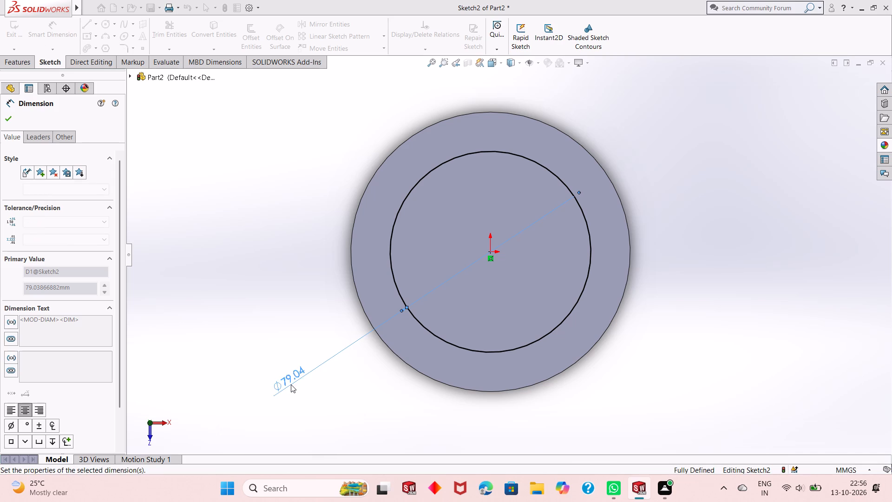
Extrude the 100 mm circle as a blind boss 10 mm deep, merged with the base disc.
right_click(234, 144)
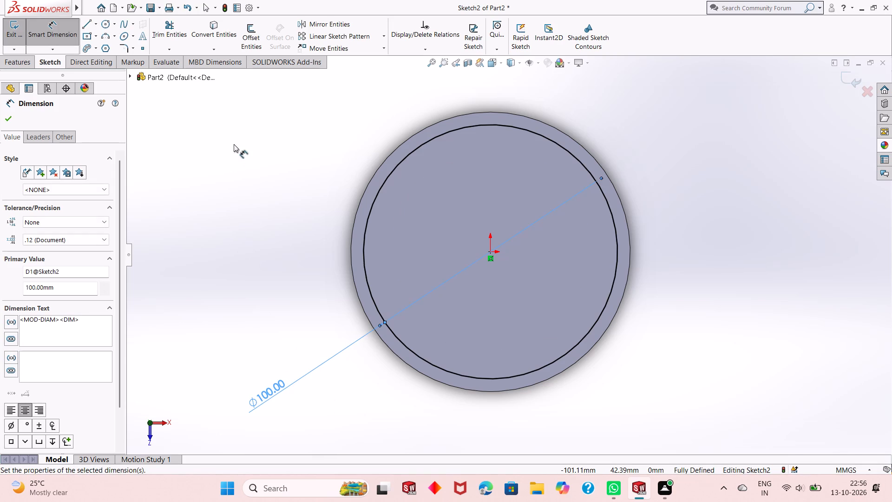
click(254, 176)
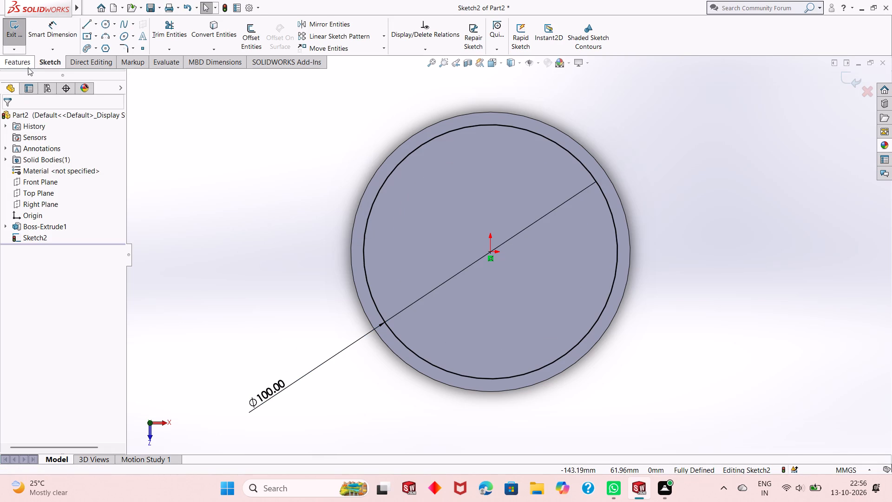
click(27, 67)
click(21, 47)
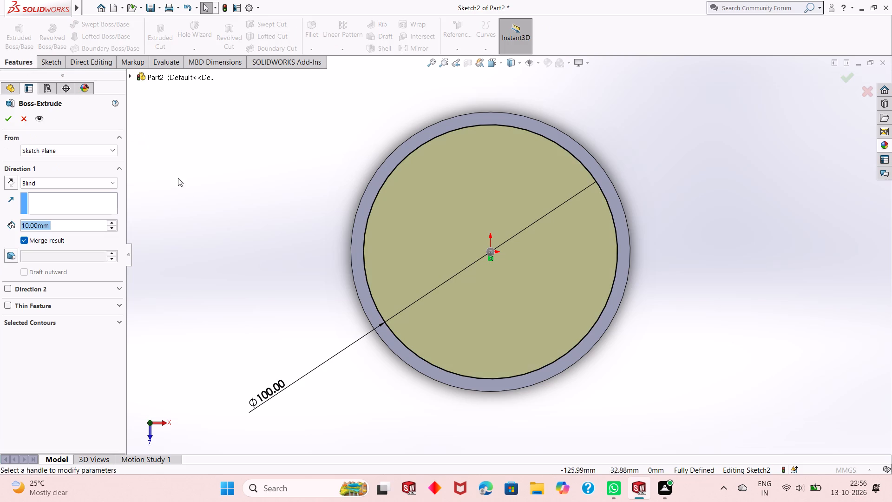
click(9, 122)
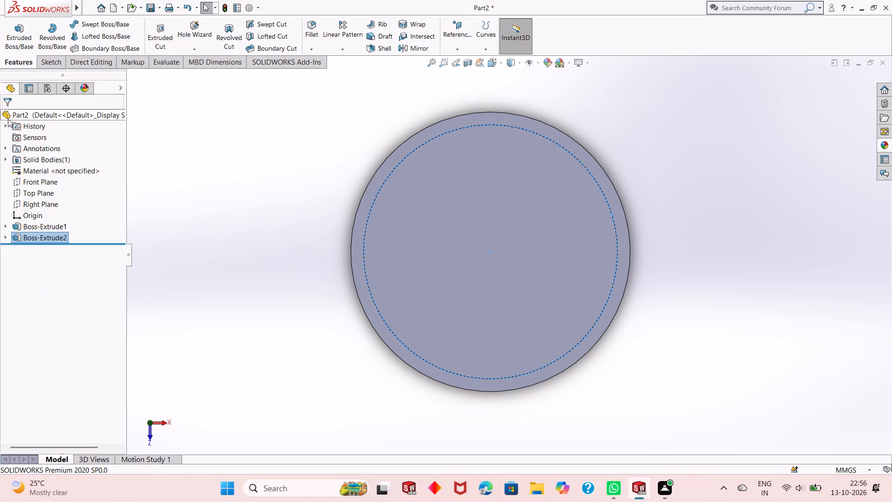
Start a new sketch on the top face of the smaller upper disc, viewed square-on.
middle_drag(278, 260, 273, 201)
click(269, 196)
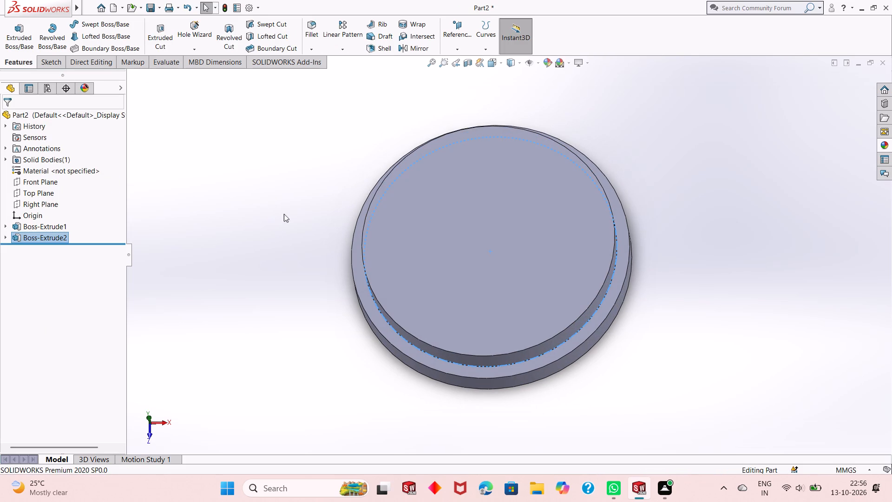
middle_drag(340, 359, 348, 149)
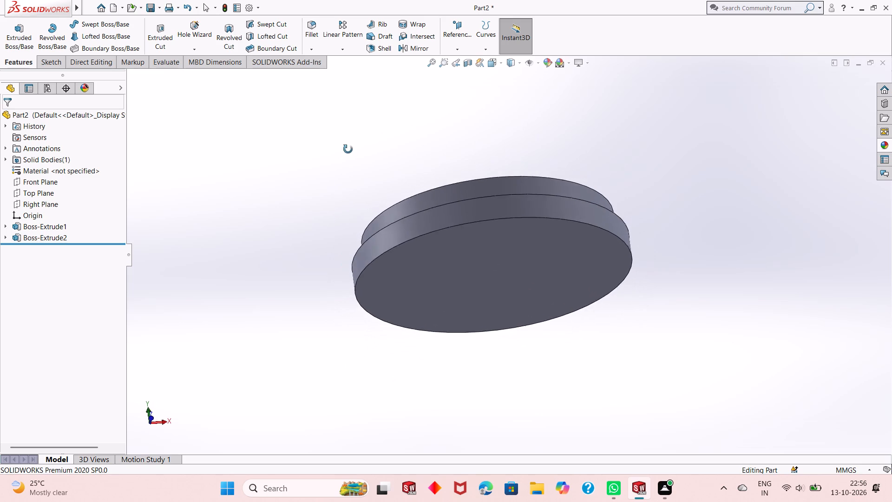
middle_drag(348, 149, 358, 237)
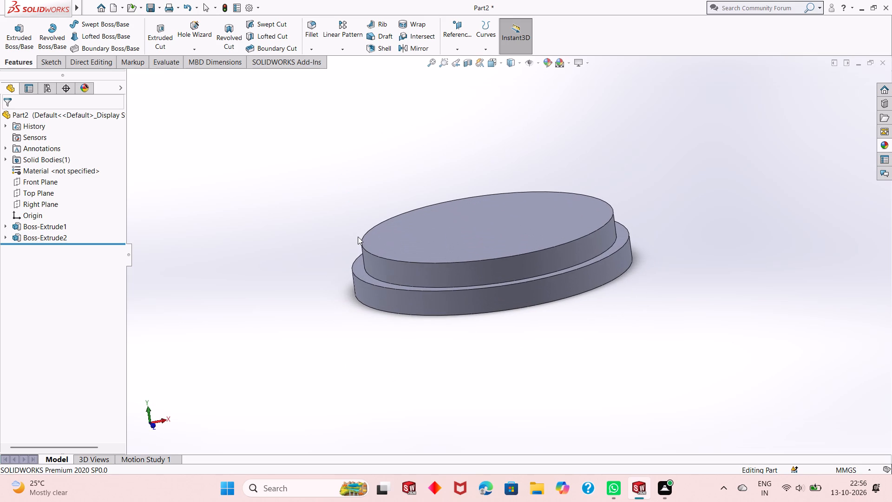
middle_drag(504, 185, 486, 255)
click(504, 221)
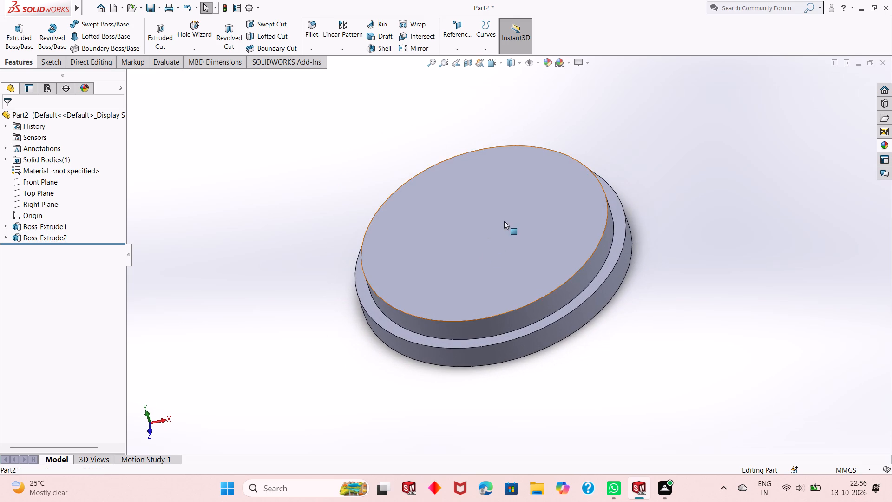
click(546, 196)
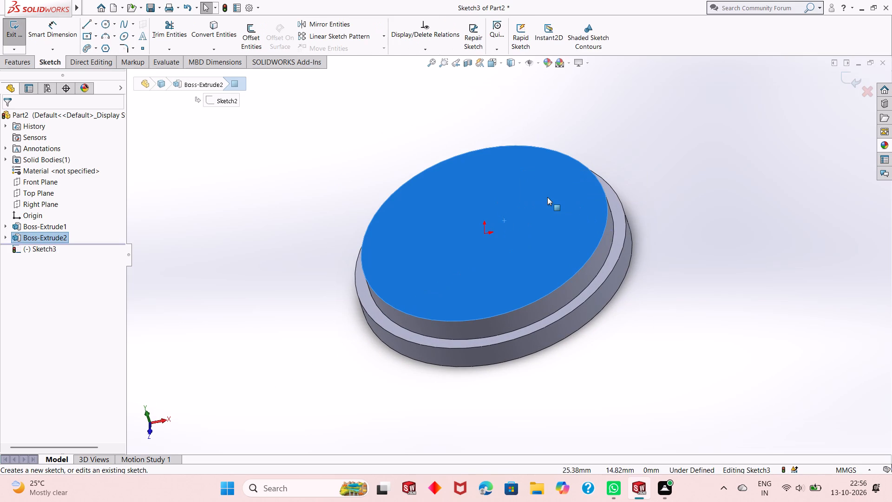
key(ctrl+8)
key(Escape)
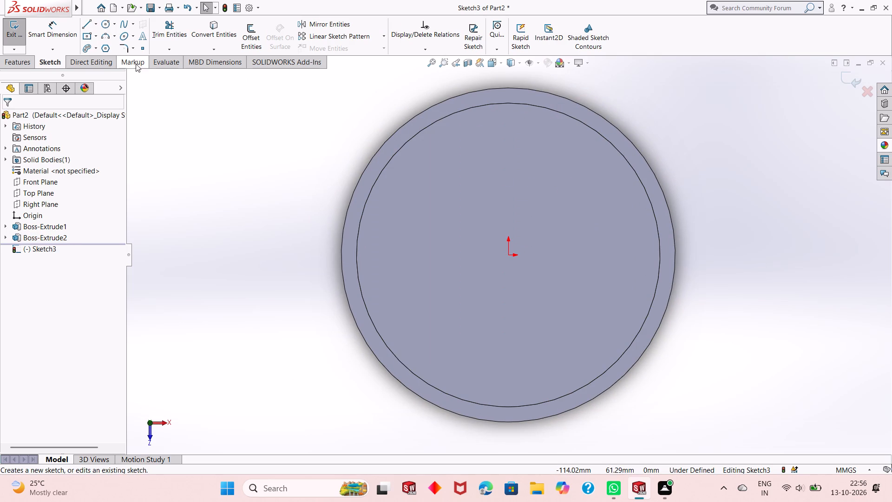
Sketch a circle about 76 mm in diameter on the upper disc's top face, centred on the origin.
click(104, 23)
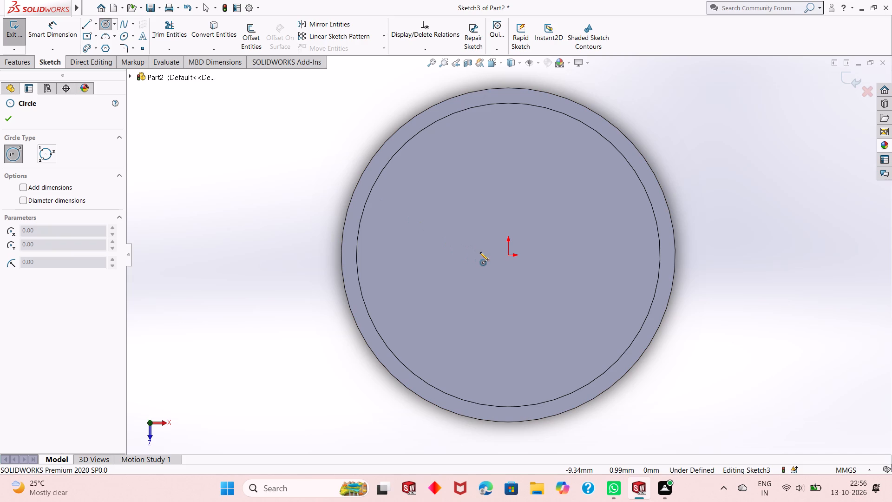
click(509, 256)
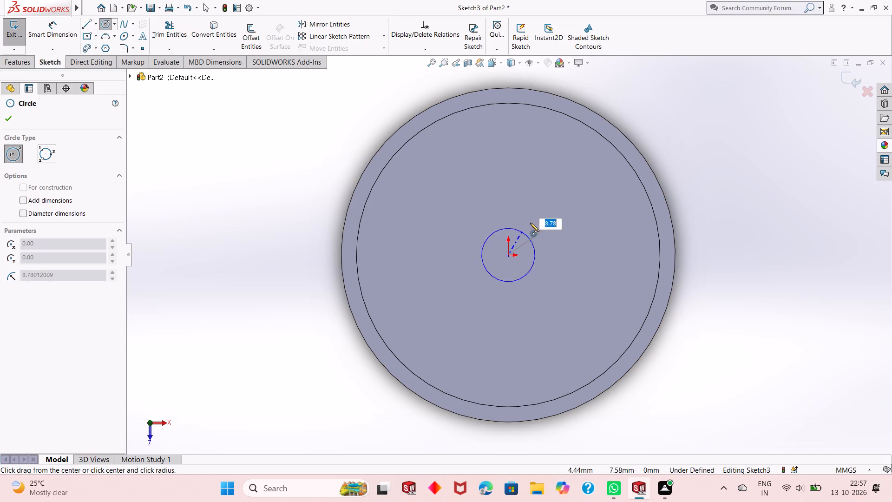
click(555, 149)
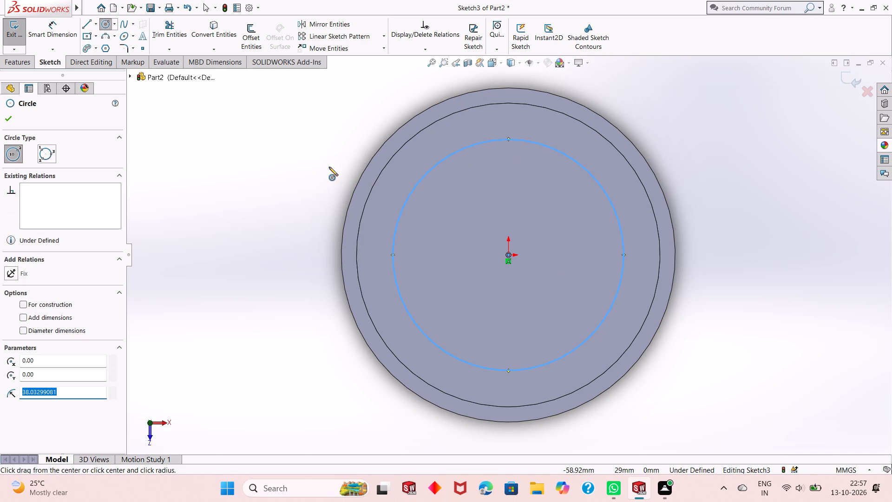
key(Escape)
key(Escape)
key(Escape)
key(Escape)
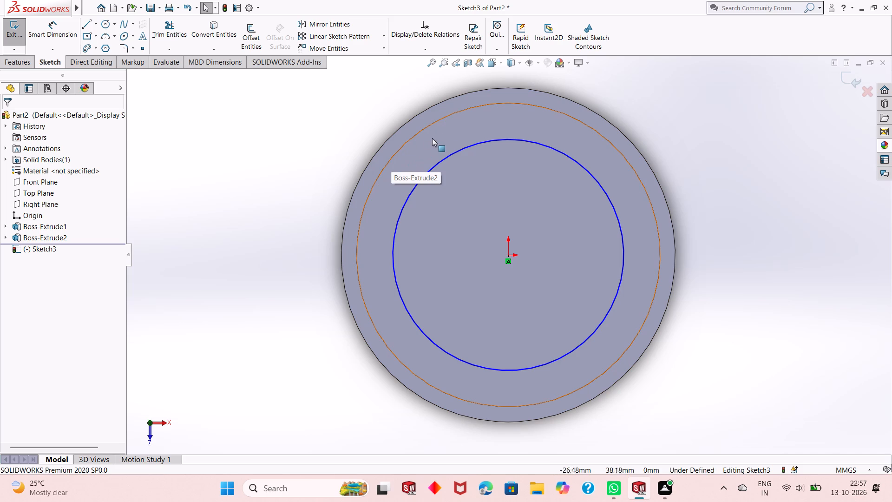
Convert the newly sketched circle to construction geometry.
click(457, 152)
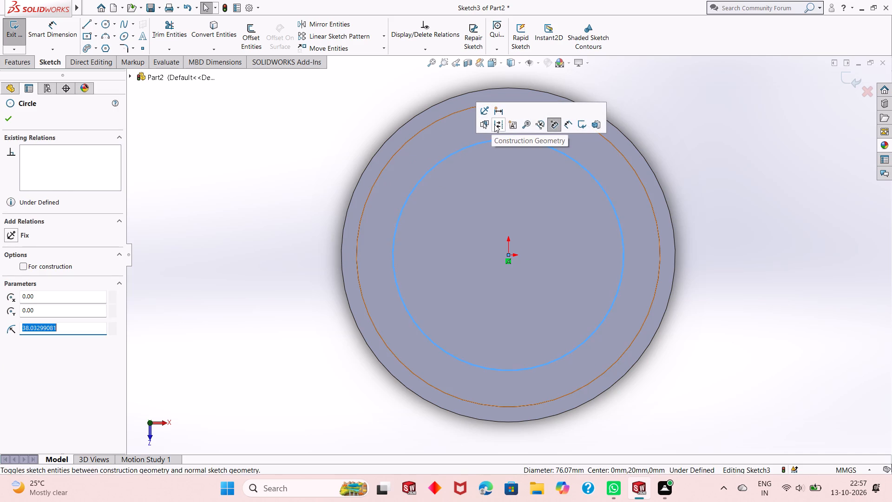
click(497, 124)
Dimension the construction circle's diameter and set it to 80 mm.
click(52, 28)
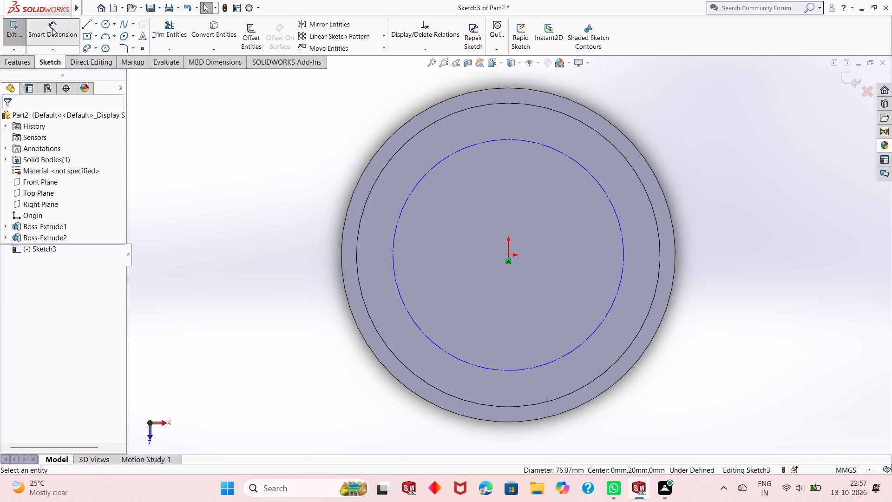
click(404, 302)
click(290, 381)
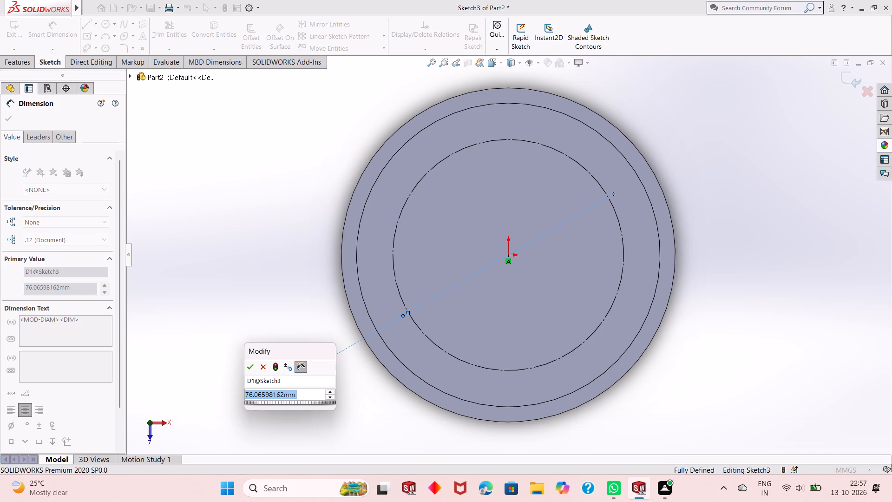
text(80)
key(Return)
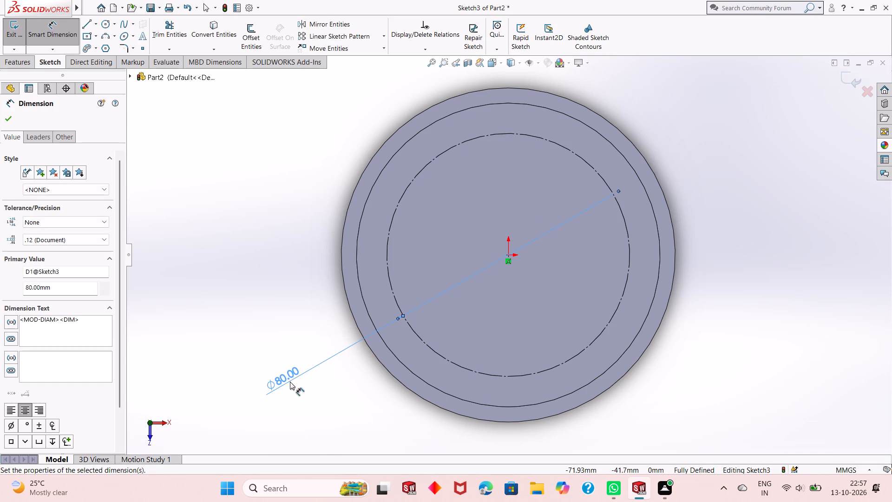
right_click(207, 163)
click(223, 196)
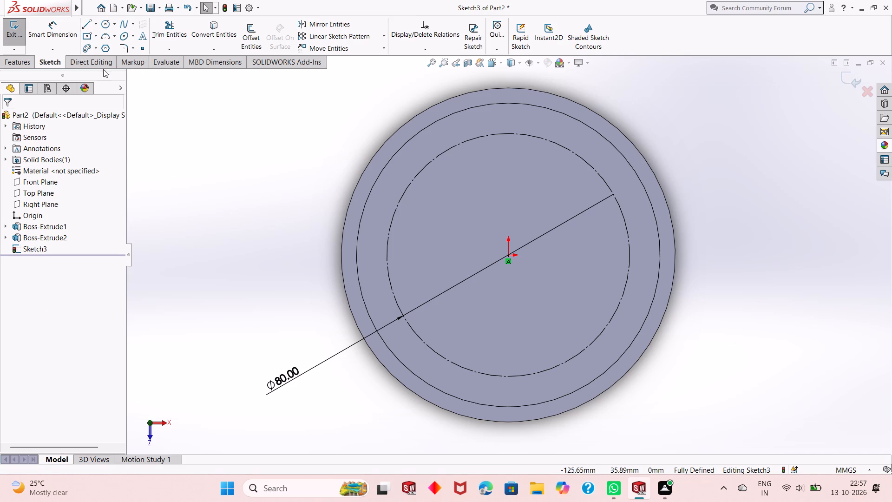
Sketch a circle about 20 mm in diameter centred on the construction circle's top quadrant point, reaching the upper disc's edge.
click(105, 22)
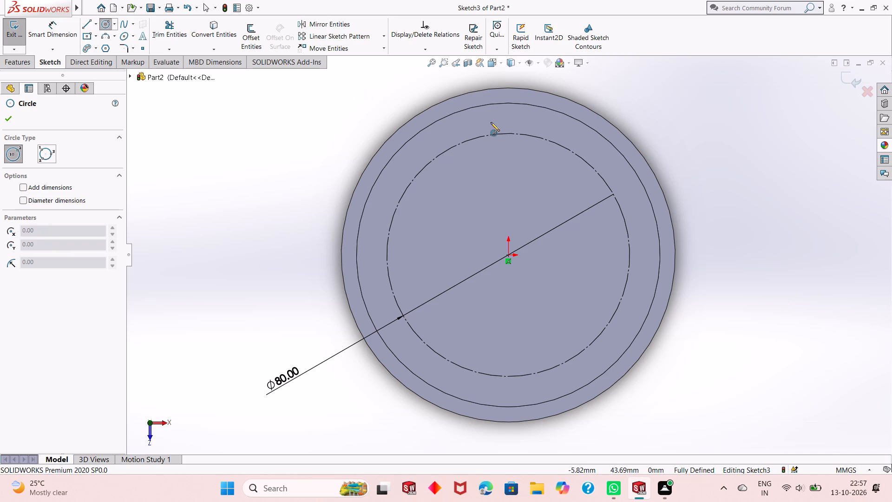
scroll(513, 133, up, 2)
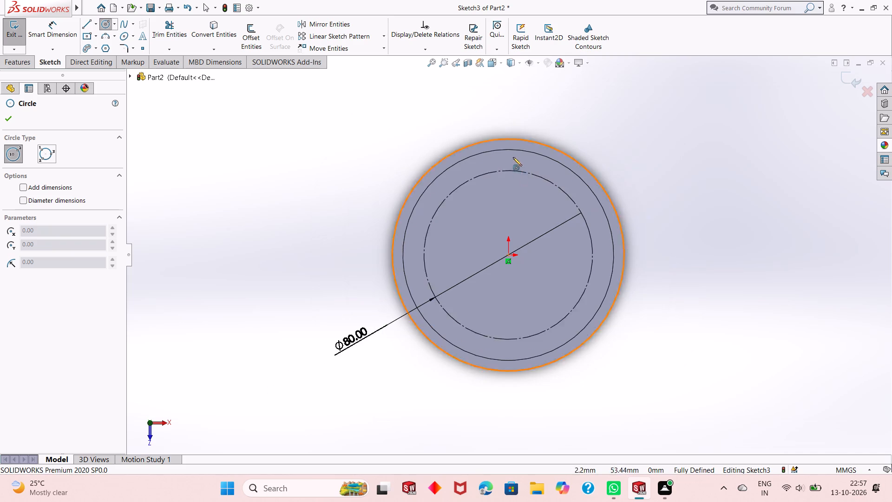
scroll(512, 184, down, 1)
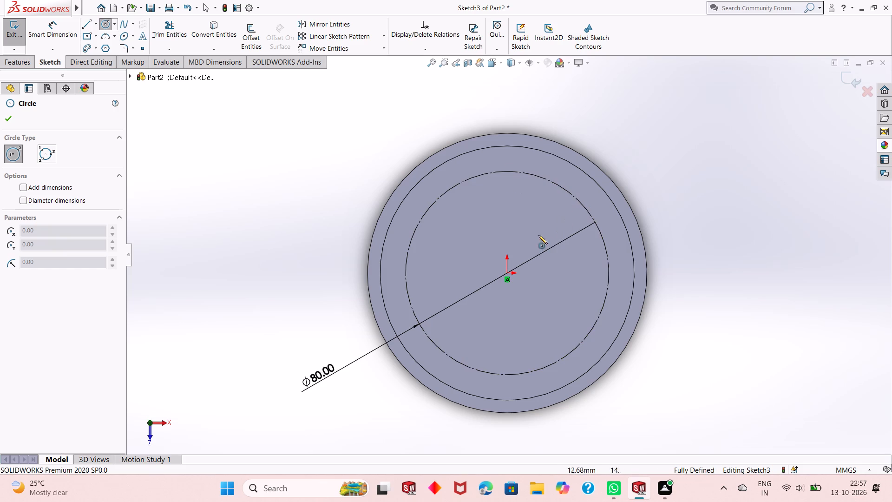
click(506, 172)
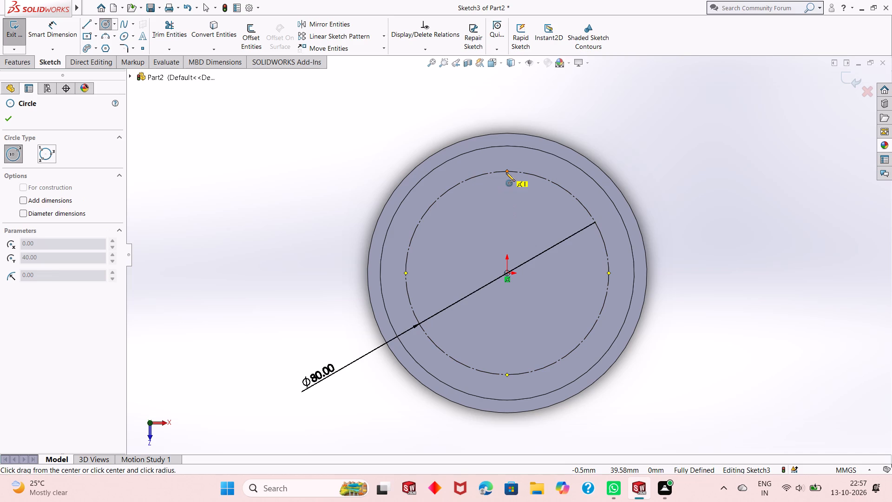
click(507, 146)
key(Escape)
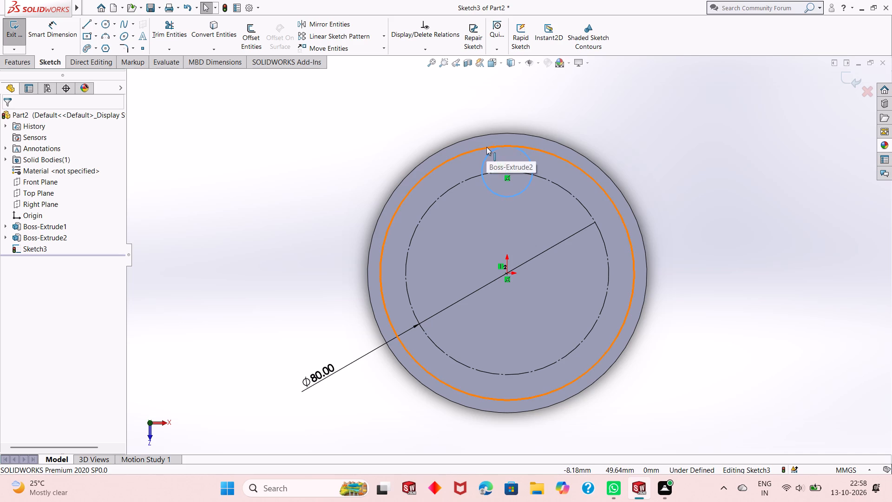
key(Escape)
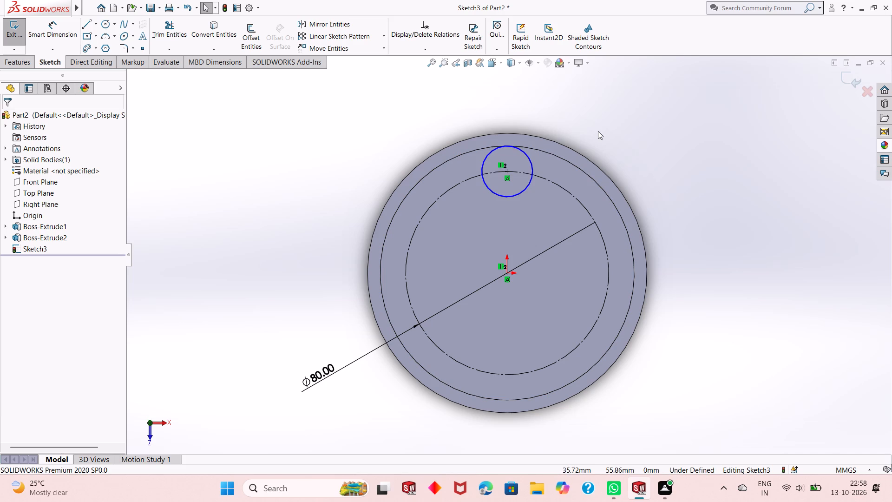
key(Escape)
Add a 20 mm diameter dimension to the small circle on the construction circle.
click(45, 29)
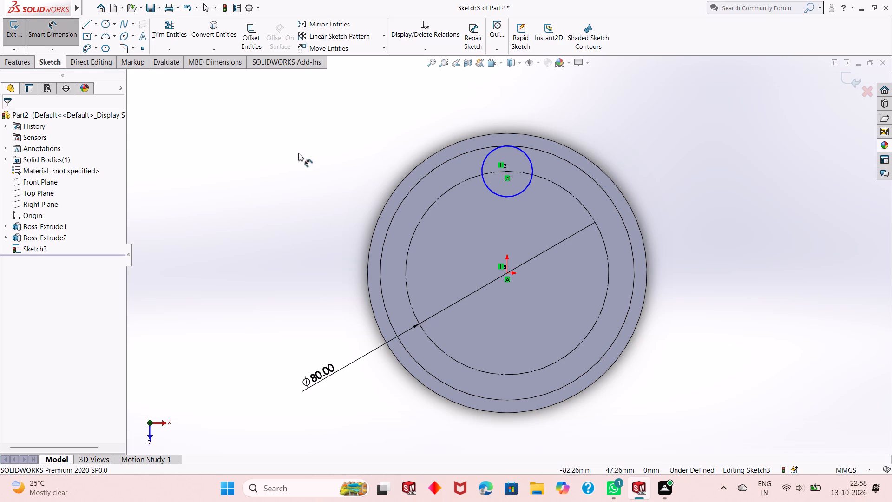
click(490, 192)
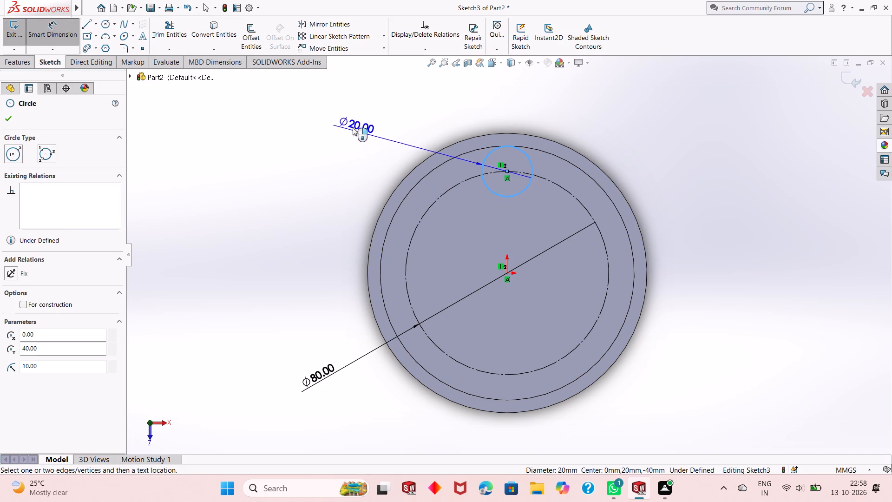
click(387, 108)
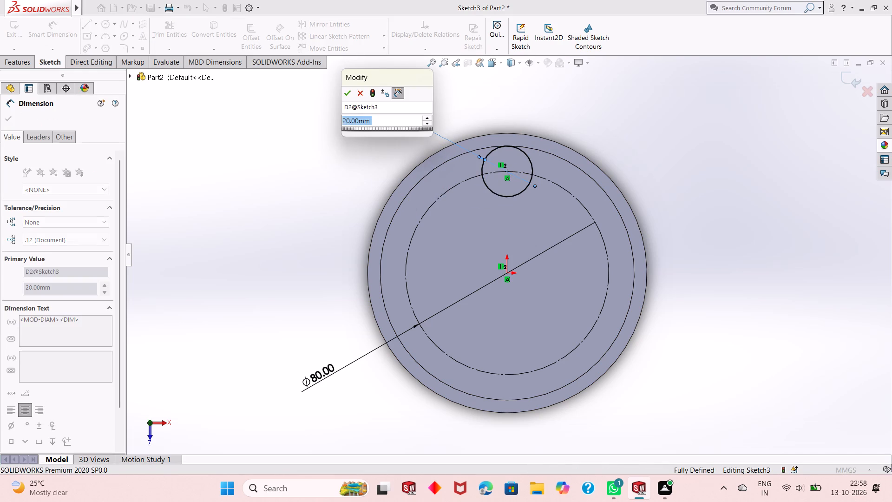
key(Return)
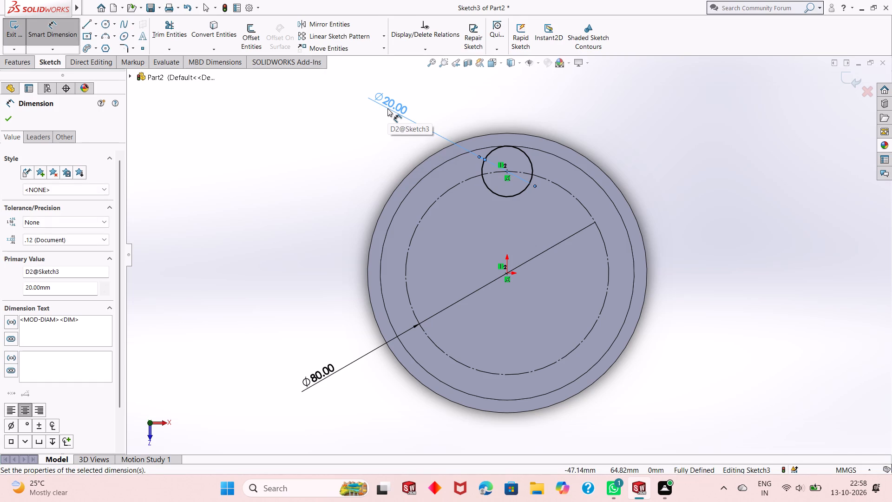
right_click(249, 139)
click(268, 172)
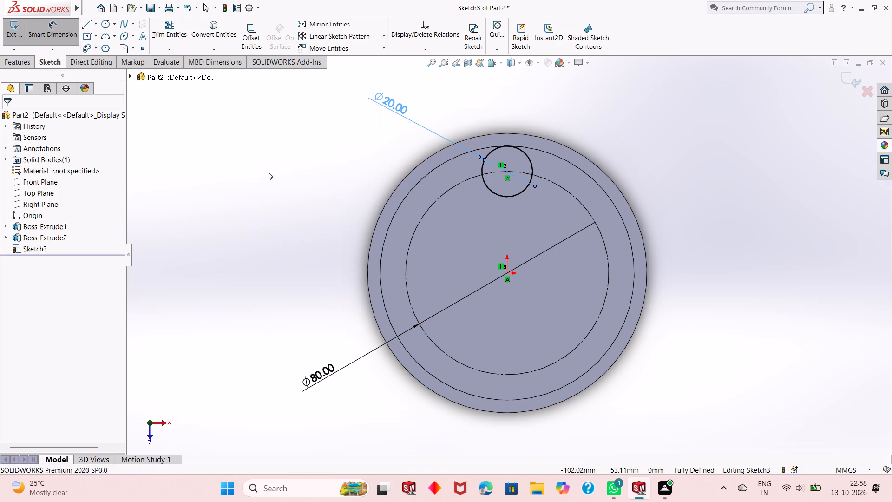
Circular-pattern the 20 mm circle around the origin with 3 equally spaced instances over 360 degrees.
click(499, 194)
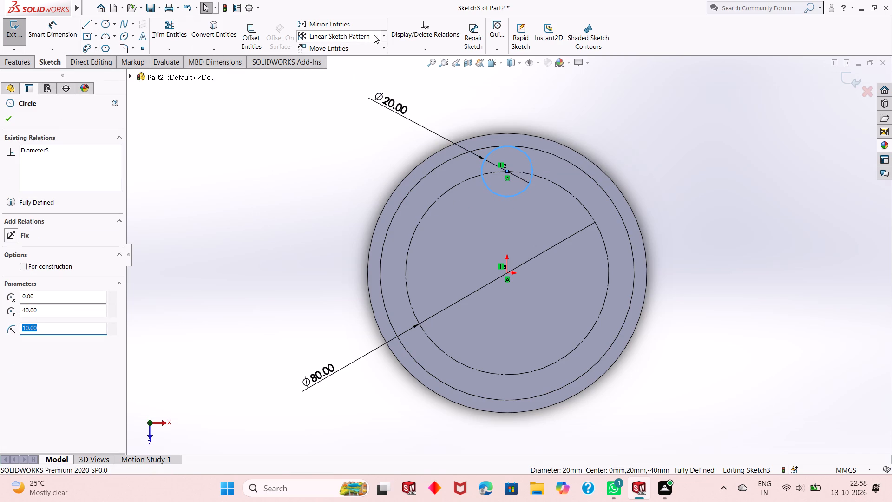
click(386, 37)
click(387, 59)
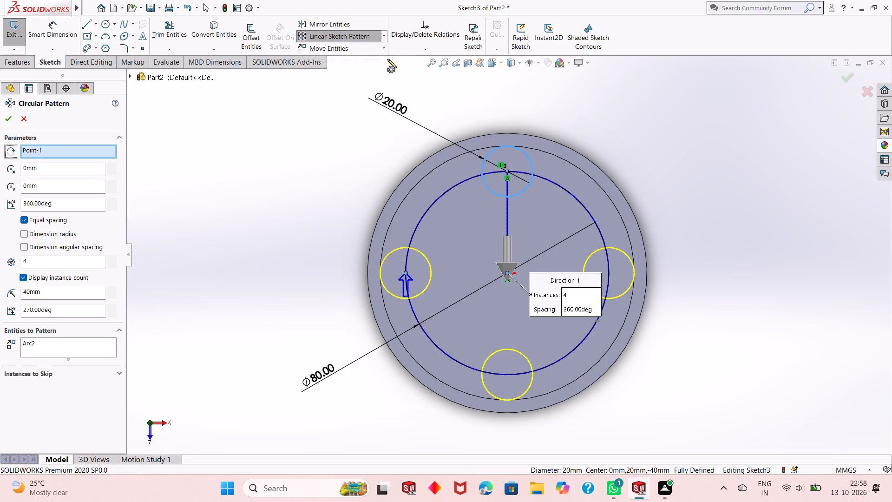
double_click(49, 256)
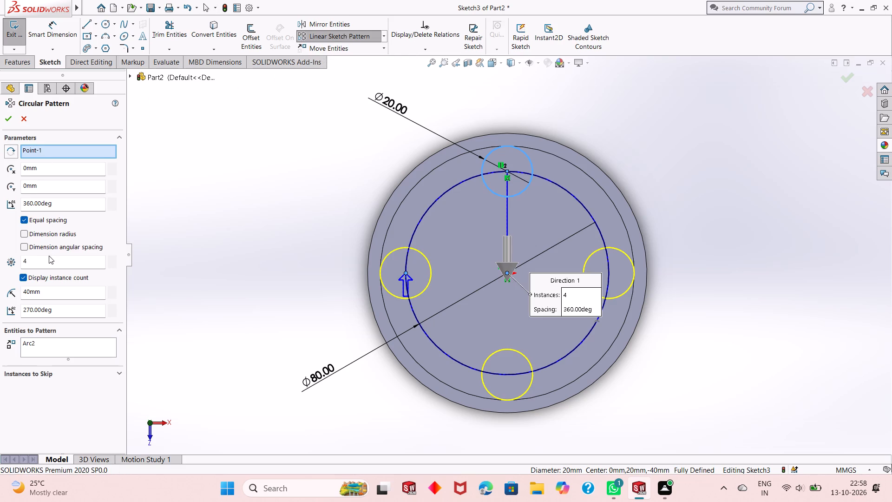
double_click(49, 258)
key(3)
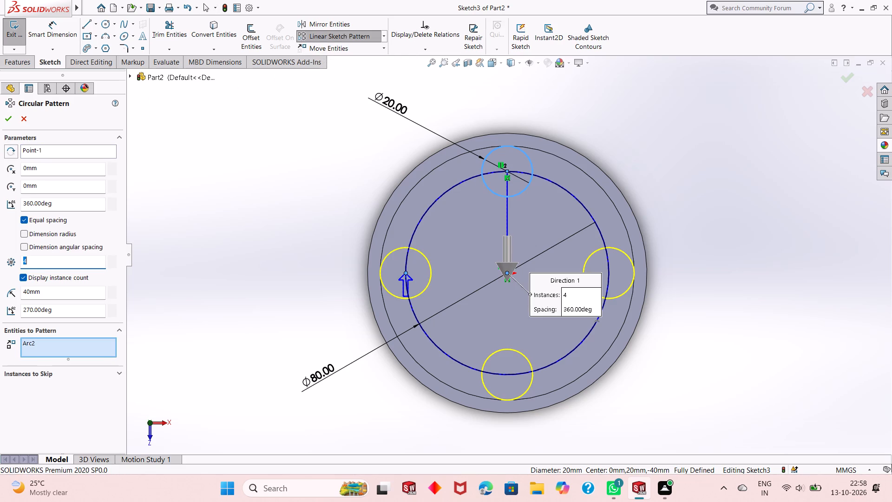
key(Return)
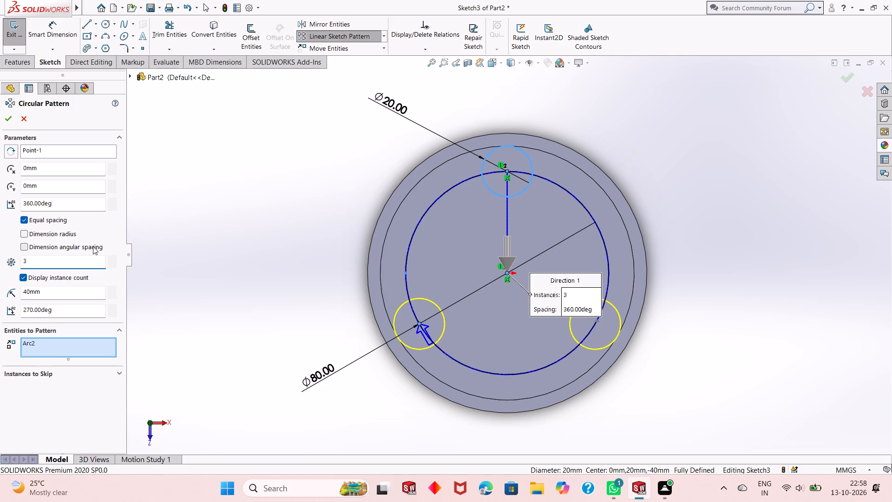
right_click(162, 192)
click(6, 122)
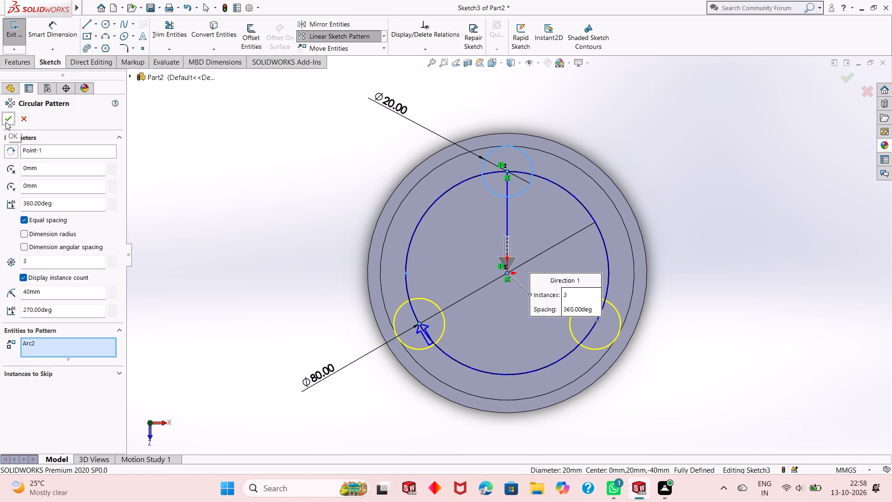
click(6, 122)
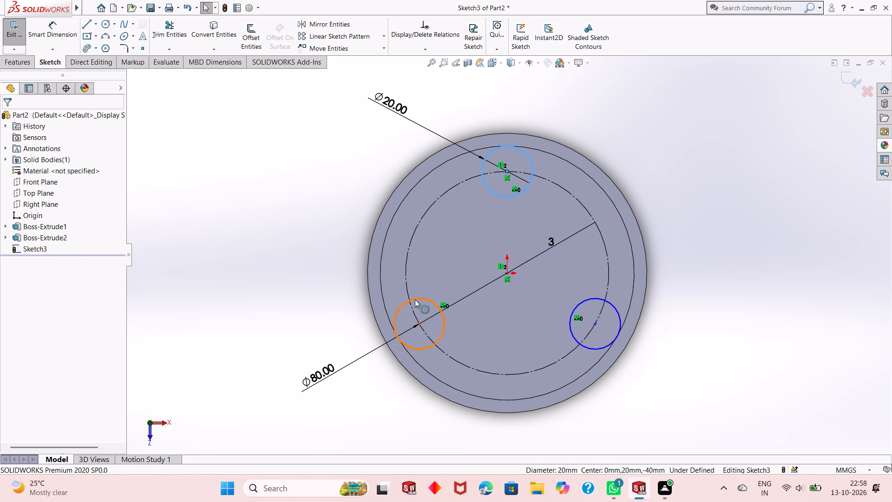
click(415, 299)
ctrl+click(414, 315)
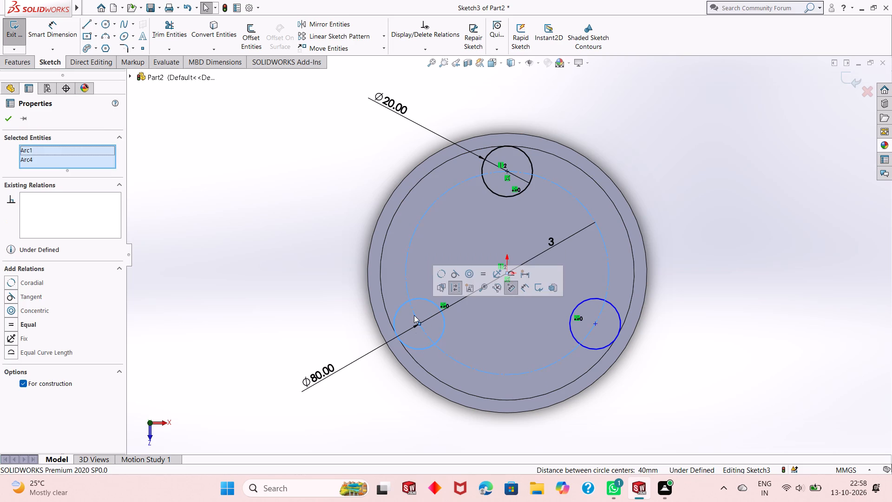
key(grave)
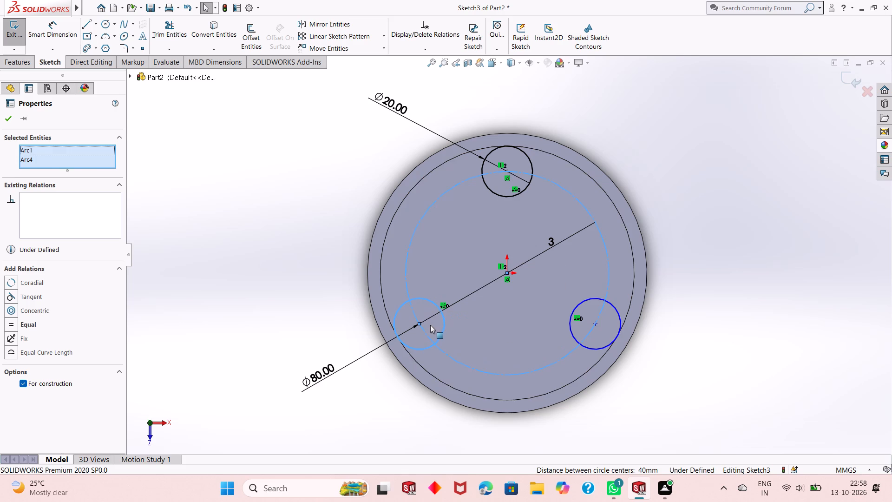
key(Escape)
Add a coincident relation between the lower-left patterned circle's centre and the 80 mm construction circle.
scroll(423, 328, down, 5)
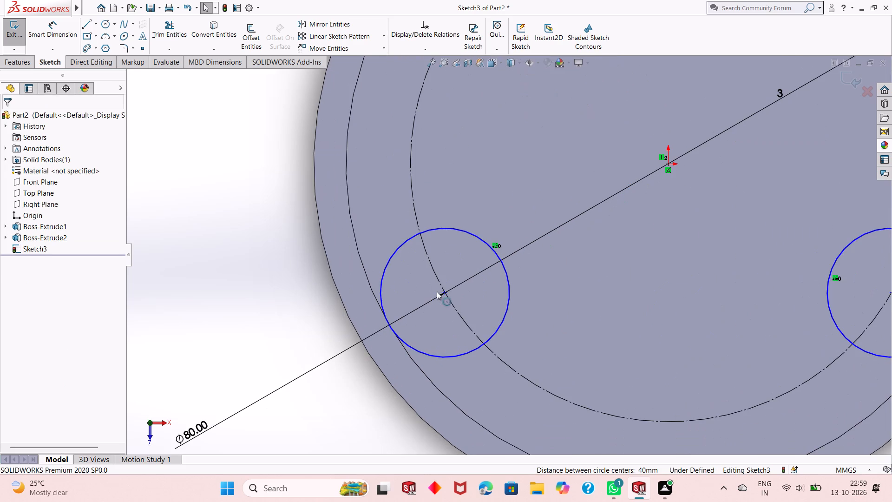
click(444, 294)
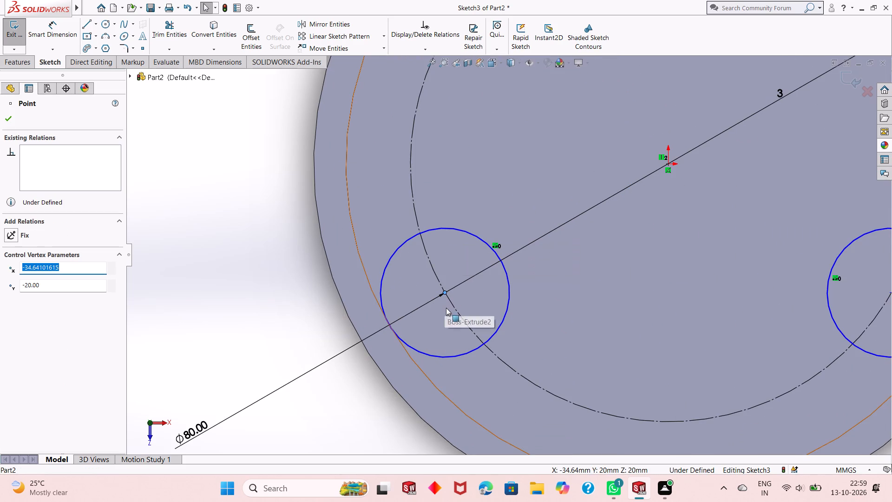
ctrl+click(454, 310)
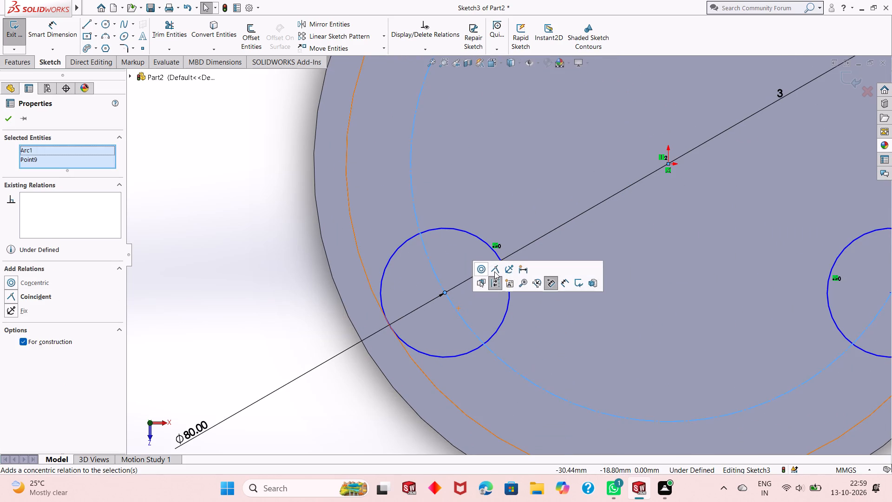
click(494, 271)
scroll(452, 318, up, 4)
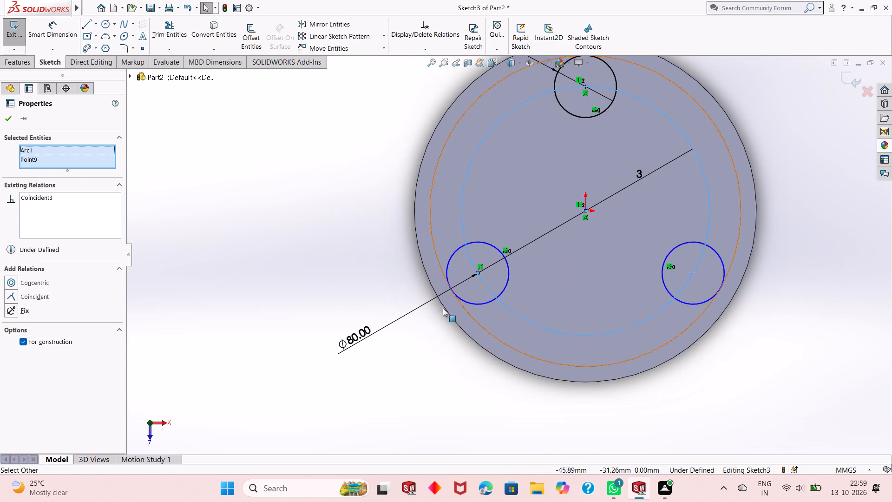
key(Escape)
key(Escape)
Add a coincident relation between the lower-right patterned circle's centre and the 80 mm construction circle.
scroll(689, 263, down, 5)
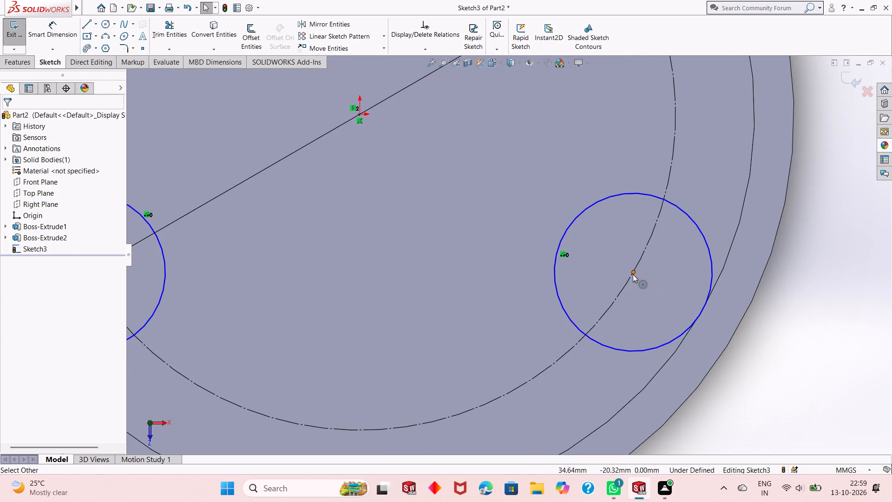
click(631, 272)
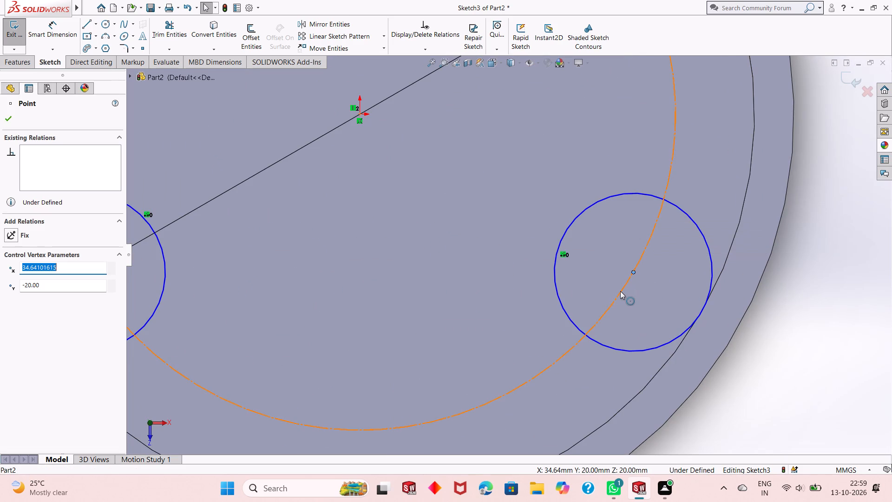
ctrl+click(620, 292)
click(662, 252)
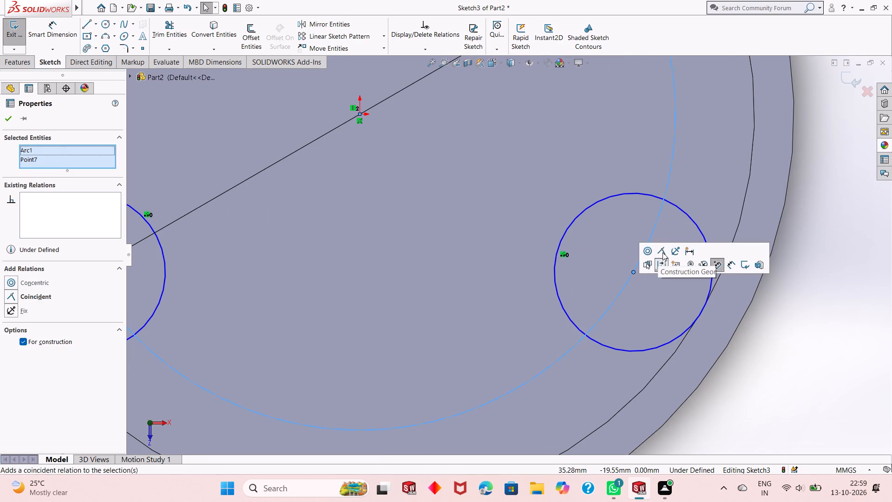
scroll(530, 284, up, 2)
key(Escape)
key(Escape)
scroll(530, 284, up, 3)
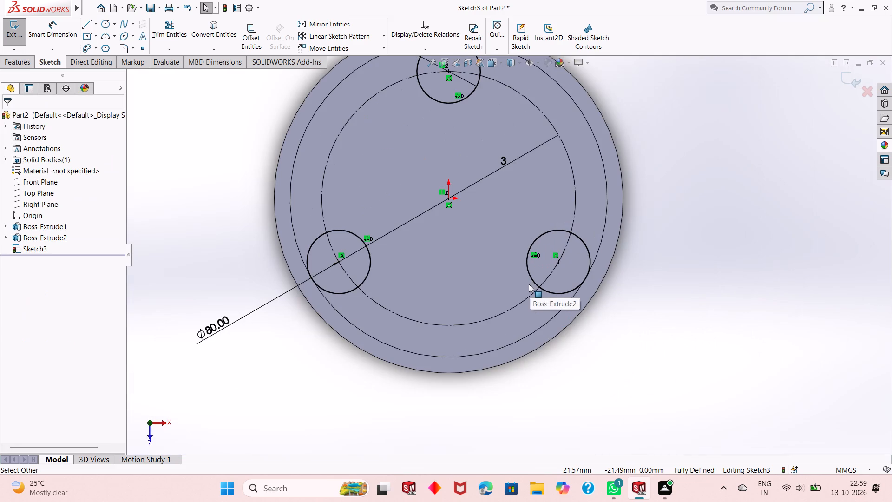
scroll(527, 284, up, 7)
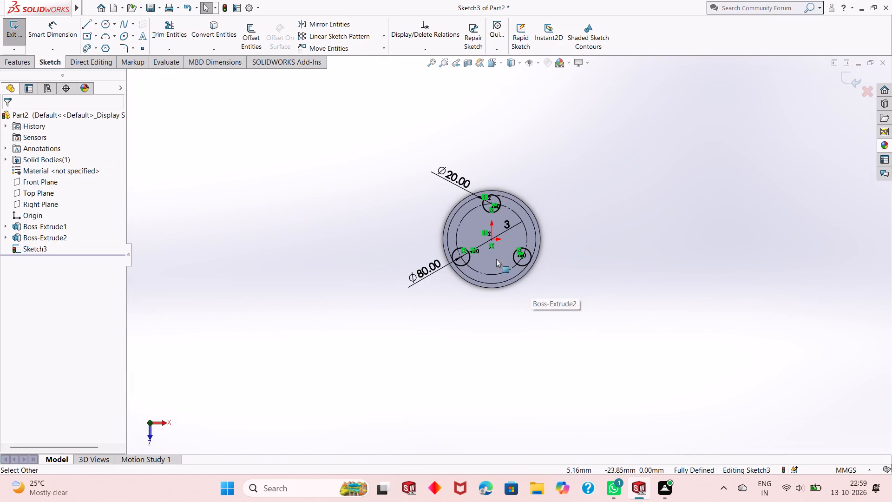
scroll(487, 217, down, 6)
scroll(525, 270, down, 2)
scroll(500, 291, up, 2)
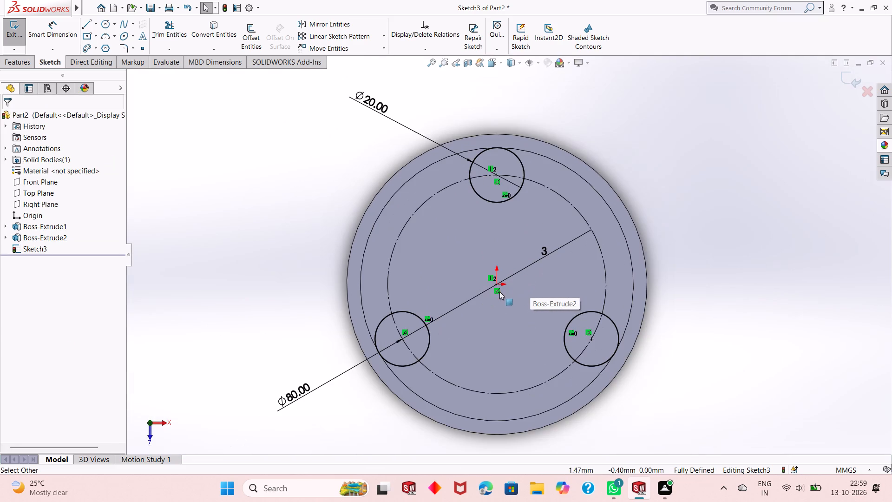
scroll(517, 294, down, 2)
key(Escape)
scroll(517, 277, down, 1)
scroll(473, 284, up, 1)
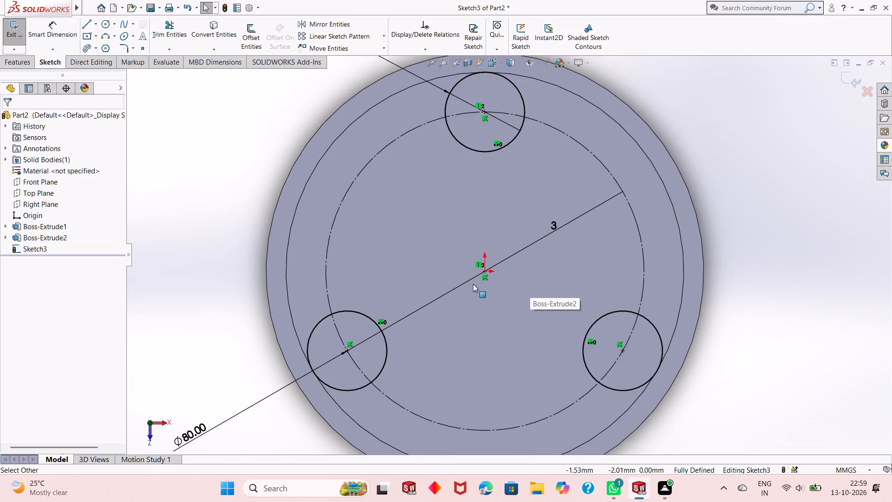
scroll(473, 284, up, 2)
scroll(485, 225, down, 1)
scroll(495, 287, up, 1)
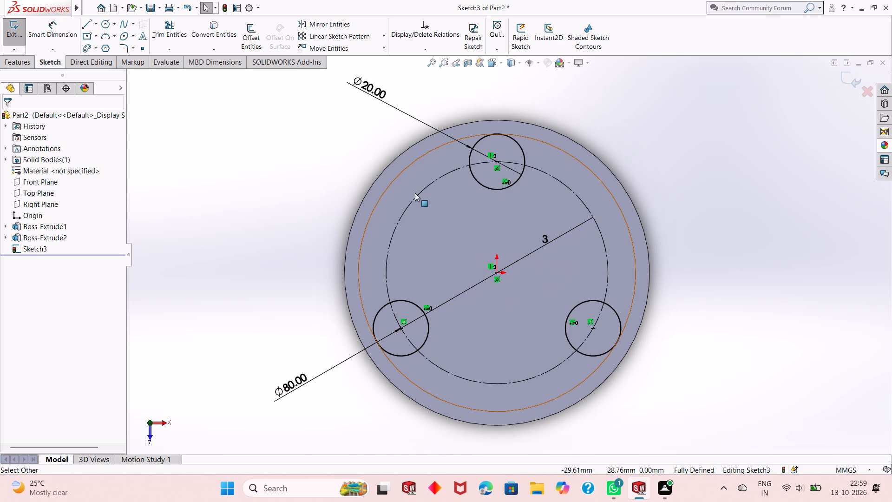
Sketch an outer line about 69 mm long, tangent to the top circle and the lower-left circle.
click(88, 23)
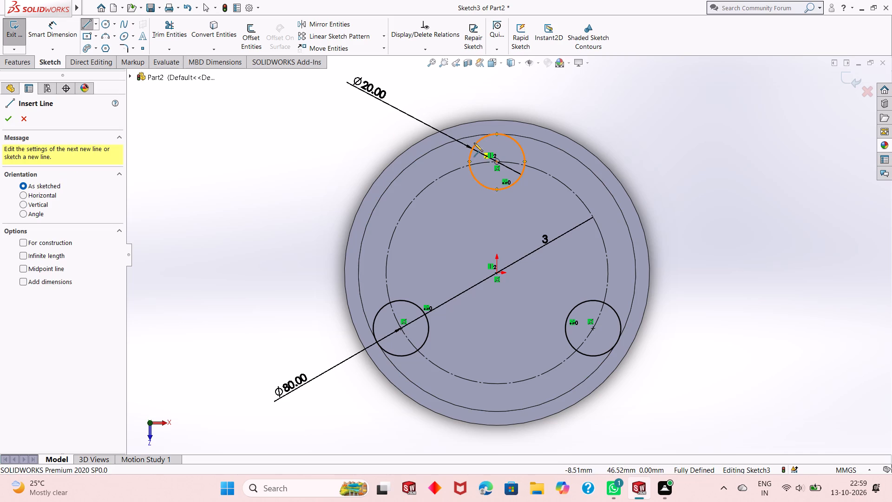
click(474, 143)
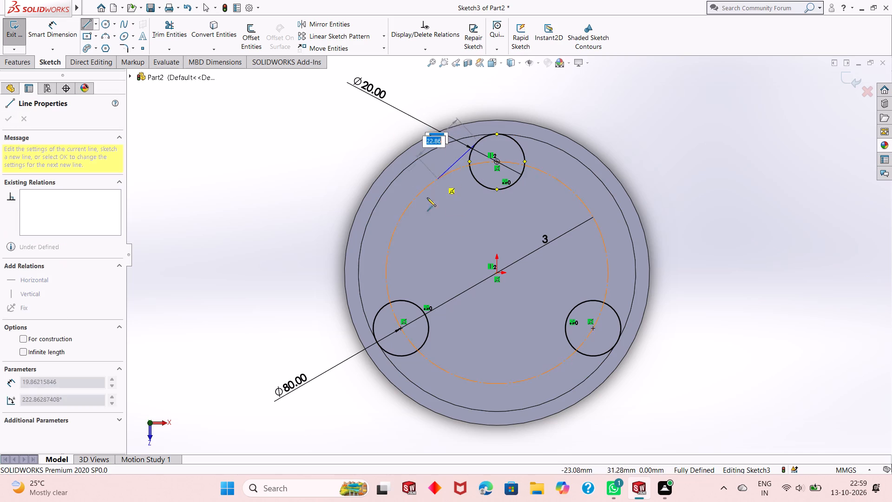
click(374, 319)
right_click(264, 235)
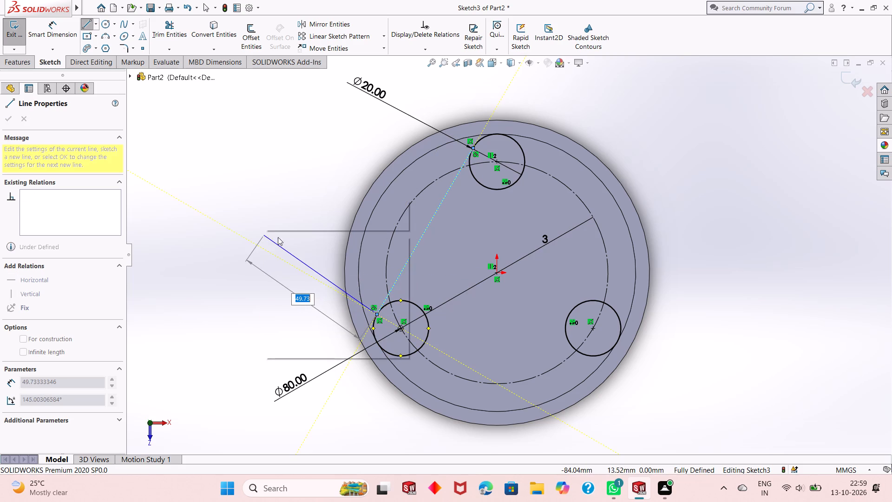
click(281, 243)
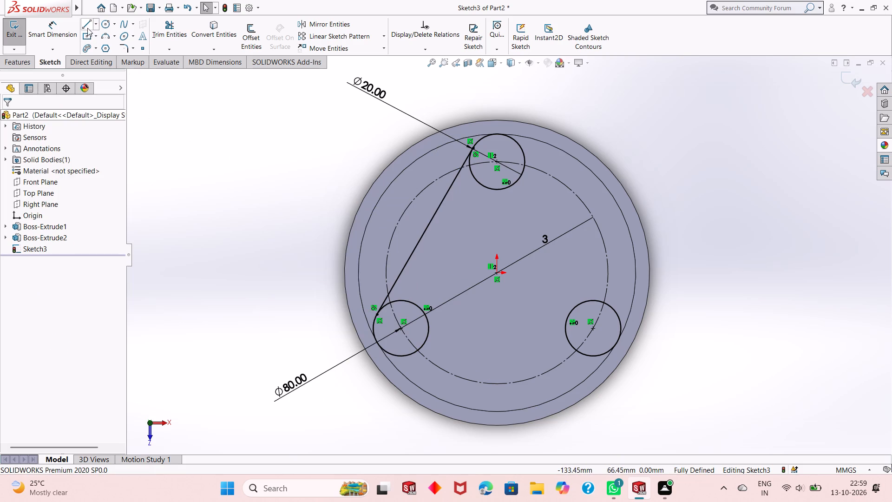
Start another sketch line for the outer right side of the top circle.
click(87, 28)
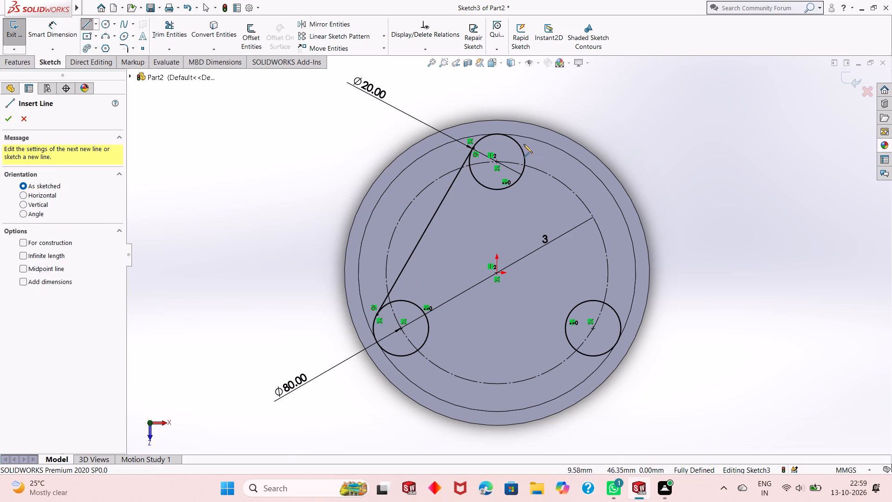
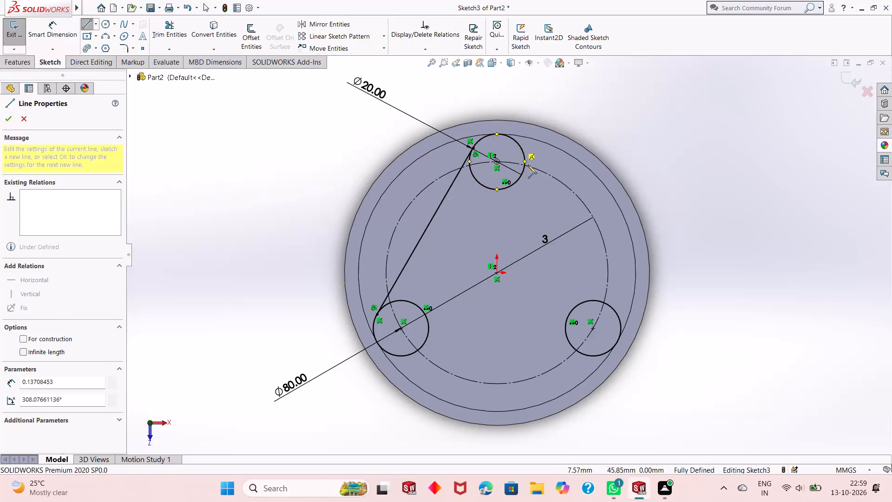
Finish the outer line, about 69 mm long, tangent to the top circle and the lower-right circle.
click(616, 310)
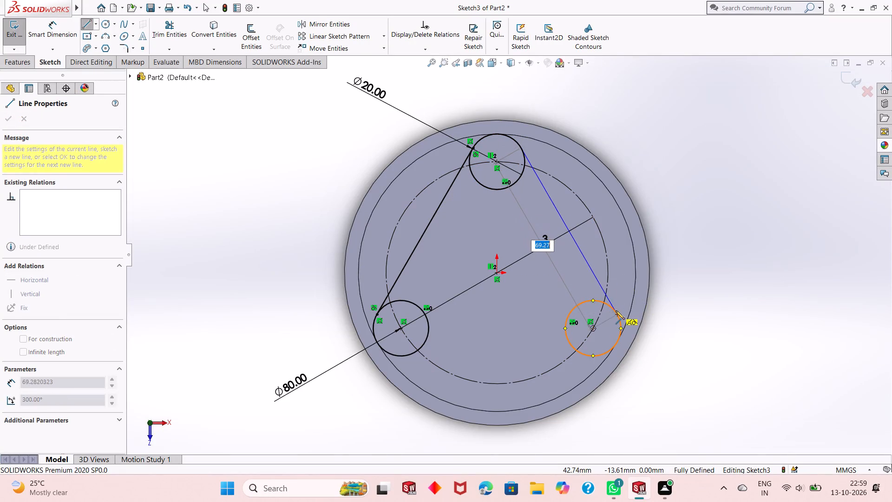
right_click(672, 246)
click(682, 250)
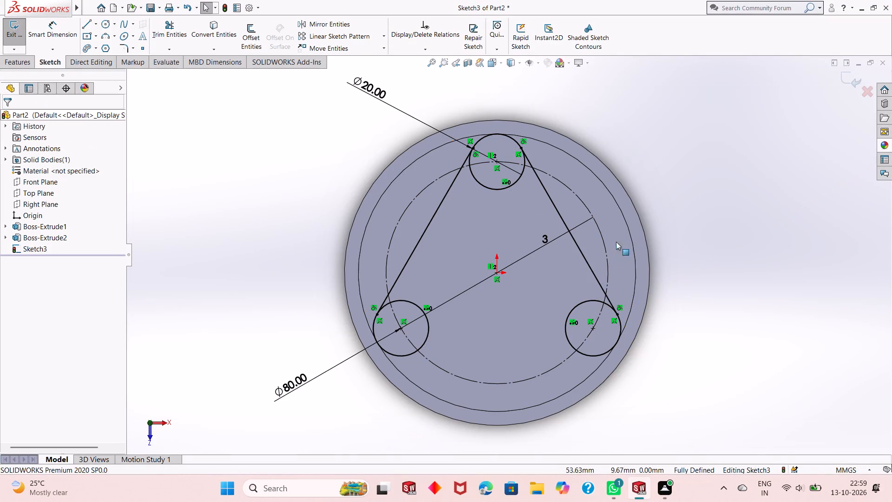
Sketch a horizontal line about 69 mm long joining the two lower circles, tangent to both along their bottom edges.
click(87, 24)
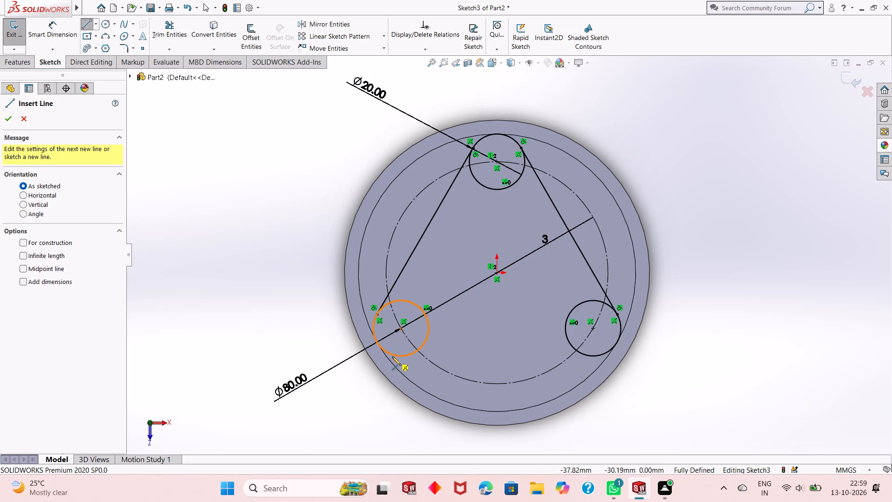
click(396, 357)
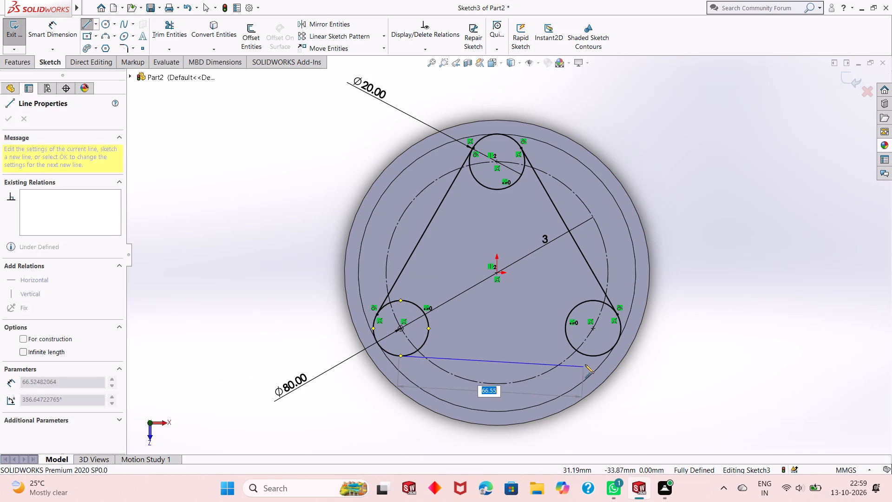
click(596, 357)
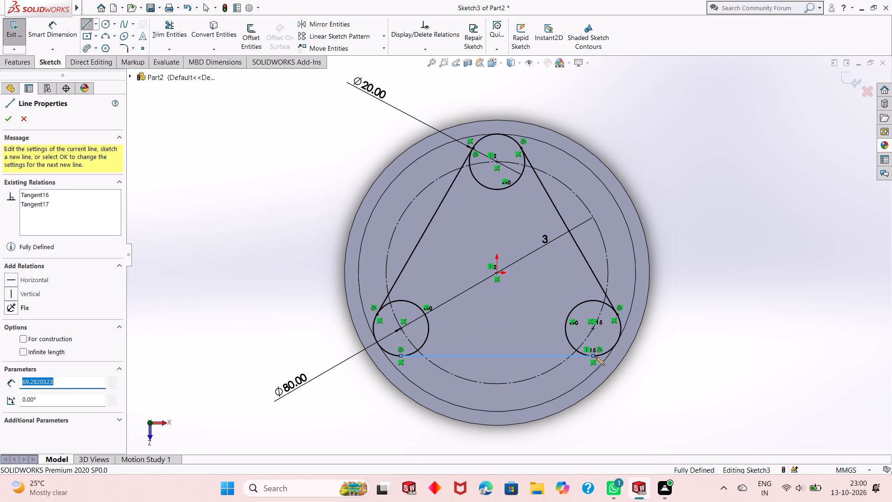
key(Escape)
key(Escape)
key(Escape)
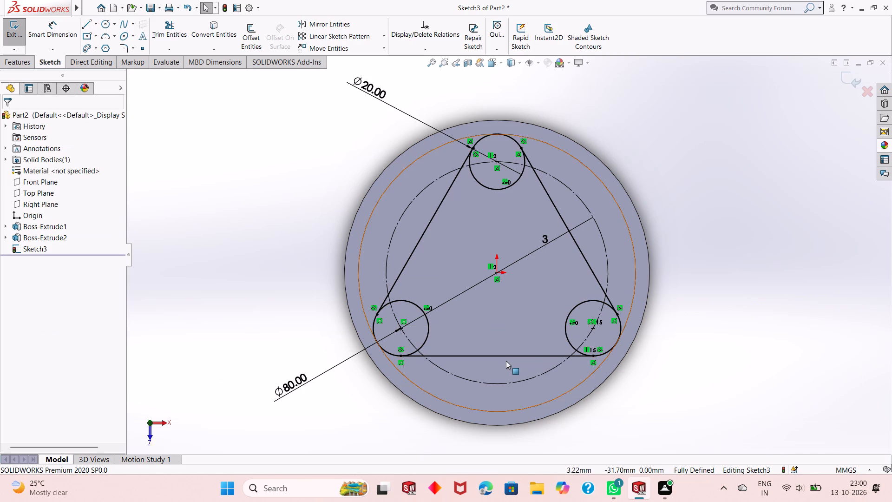
Trim away the inner part of the top circle, leaving only the outer arc between its two tangent lines.
scroll(501, 351, up, 3)
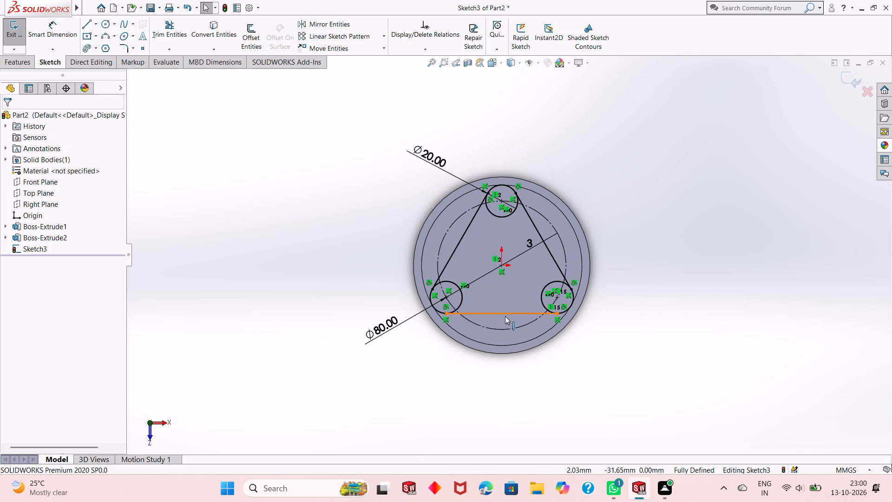
scroll(518, 228, down, 1)
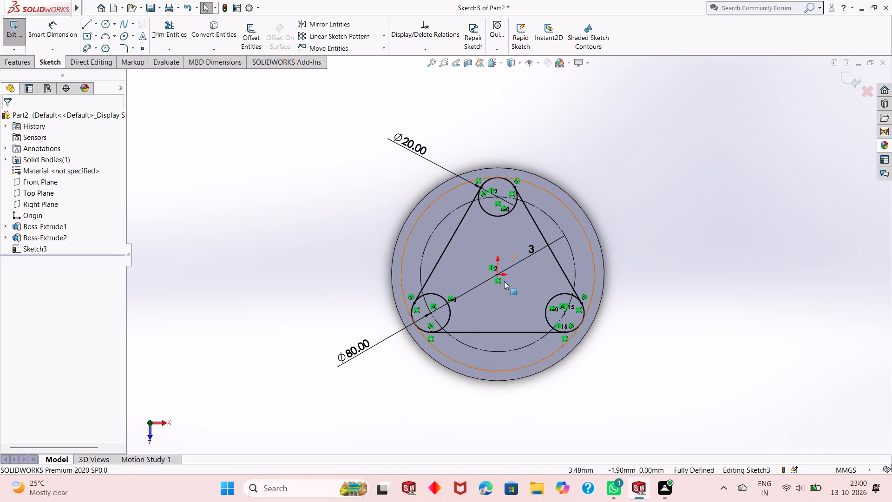
scroll(492, 261, down, 2)
scroll(492, 261, up, 1)
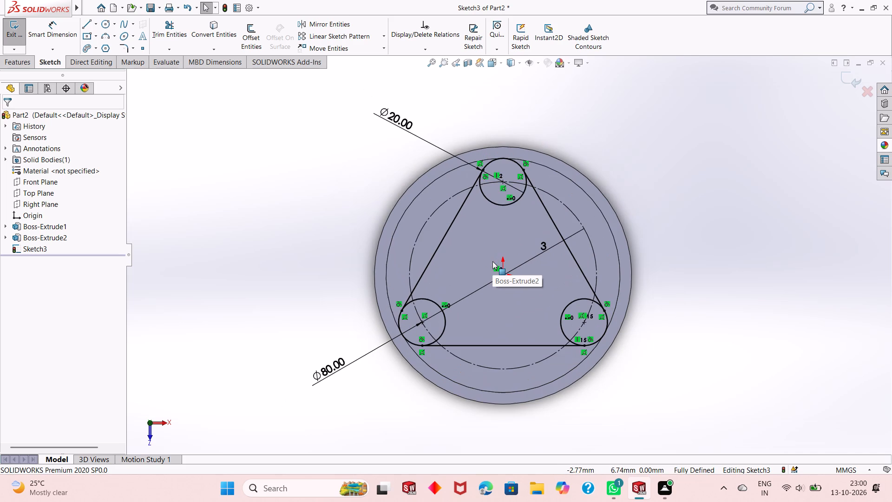
scroll(492, 231, down, 1)
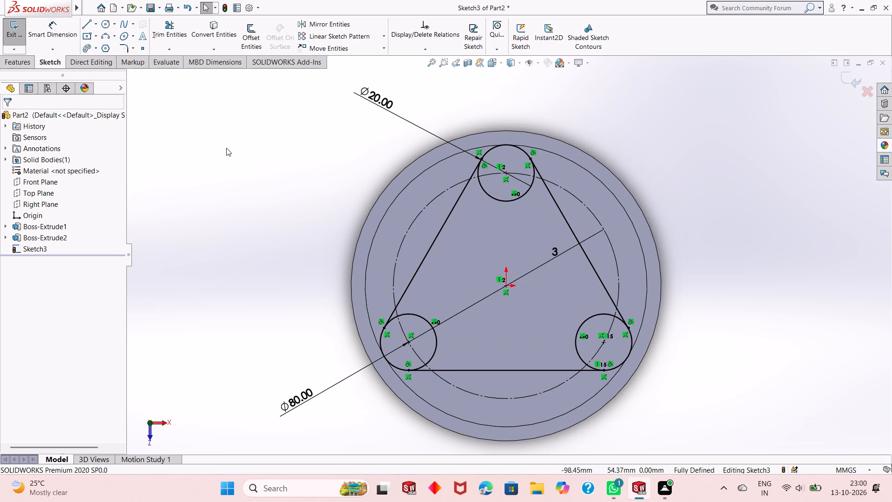
click(183, 31)
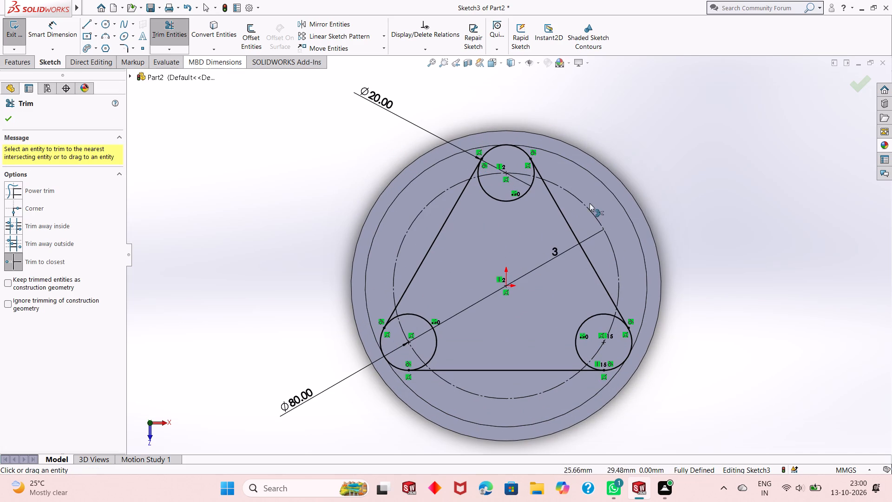
click(514, 201)
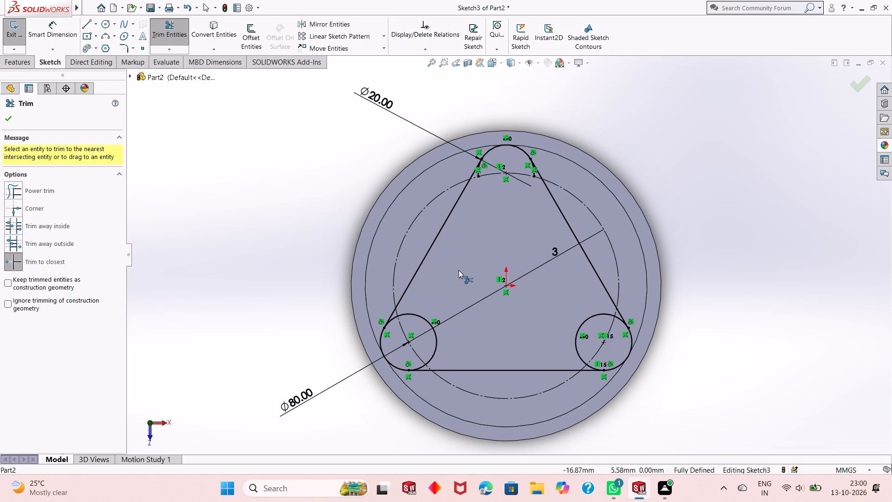
scroll(494, 156, down, 5)
scroll(512, 194, down, 3)
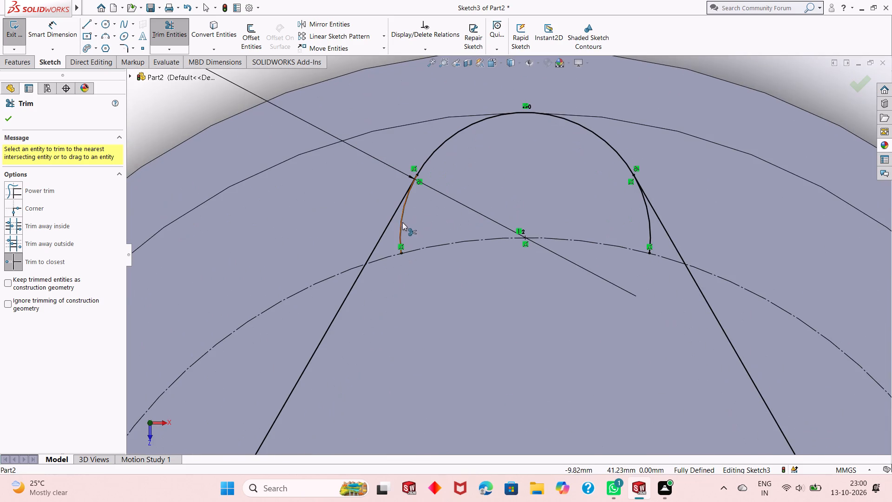
click(401, 224)
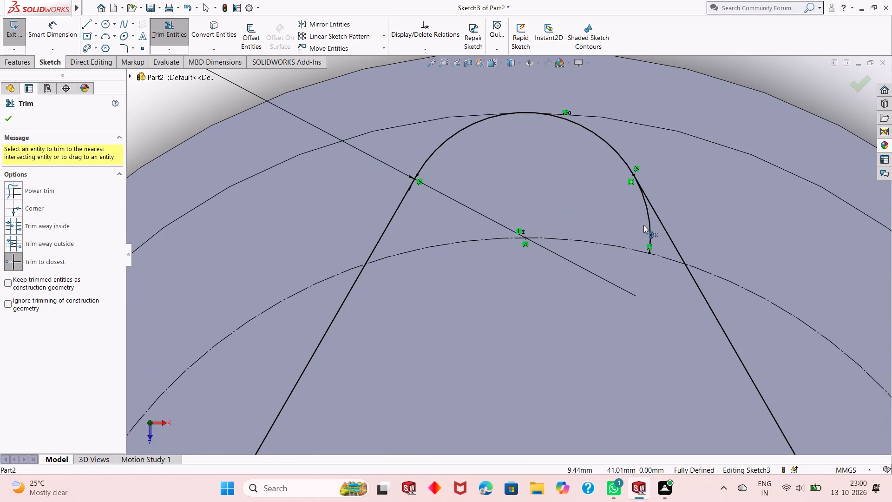
click(650, 230)
Trim the lower-left circle to its outer arc between the side line and the bottom line.
scroll(496, 245, up, 8)
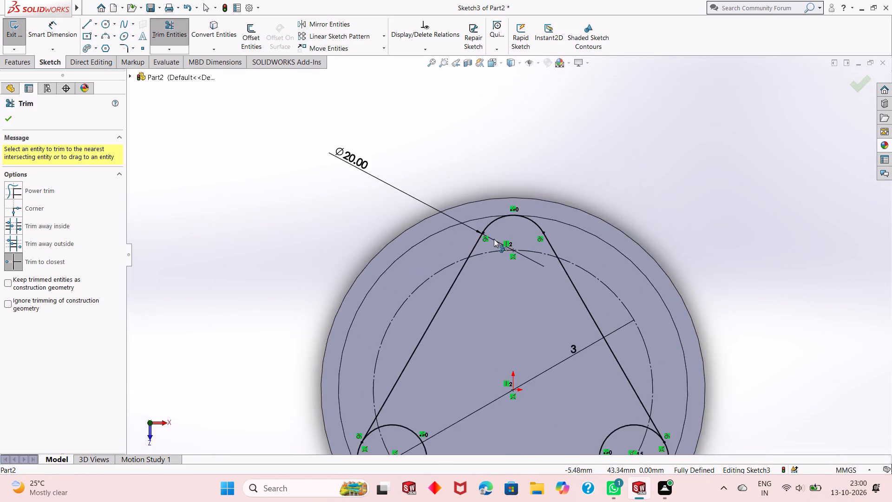
scroll(494, 239, up, 4)
scroll(508, 342, down, 8)
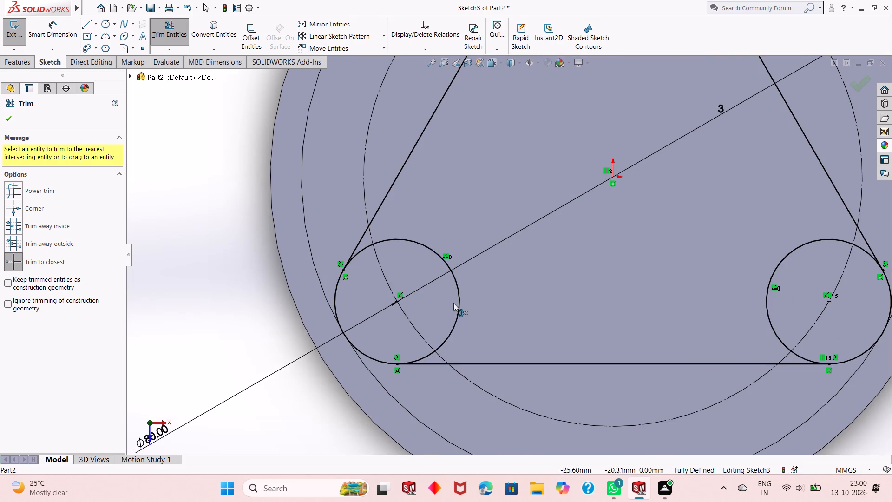
click(457, 281)
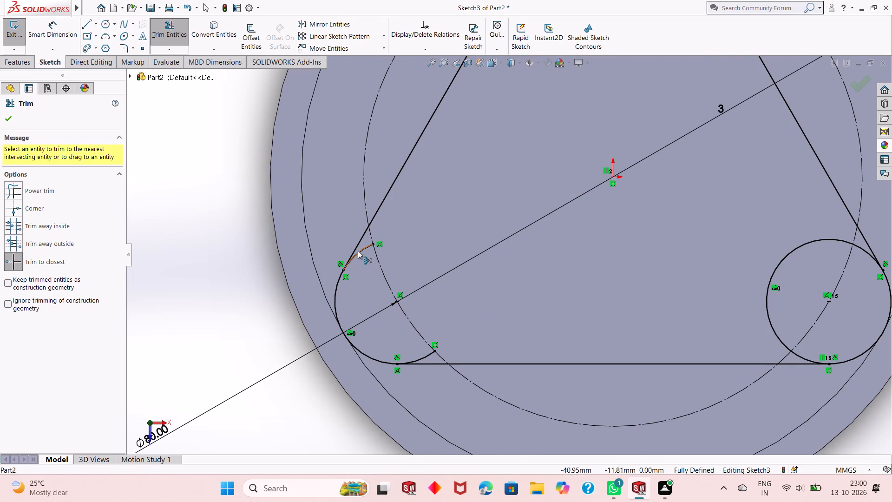
click(362, 250)
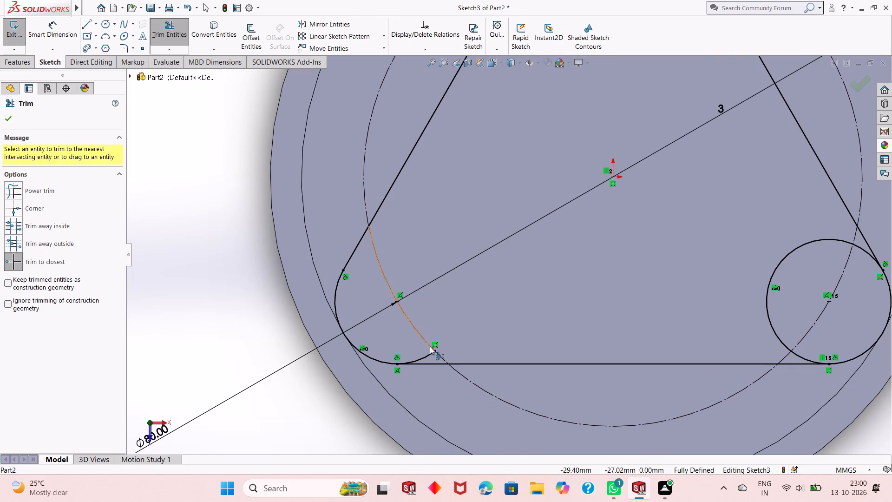
click(430, 355)
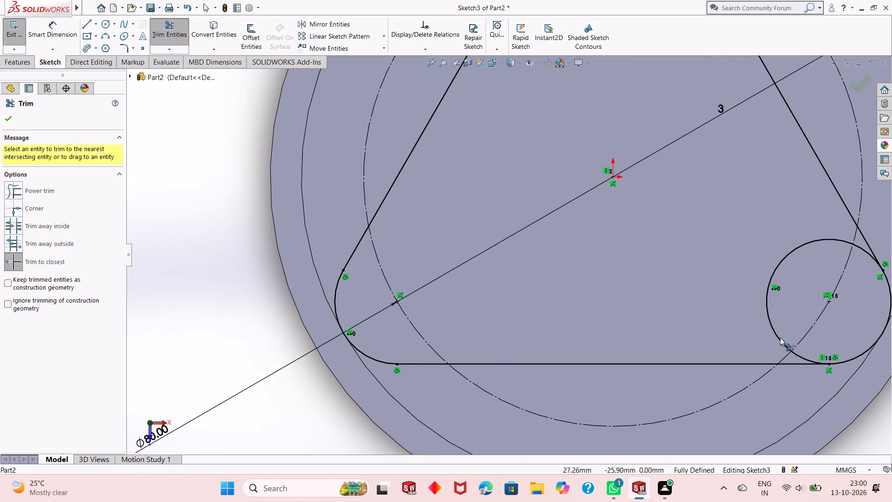
Trim the lower-right circle to its outer arc between the bottom line and the side line.
click(776, 336)
click(797, 358)
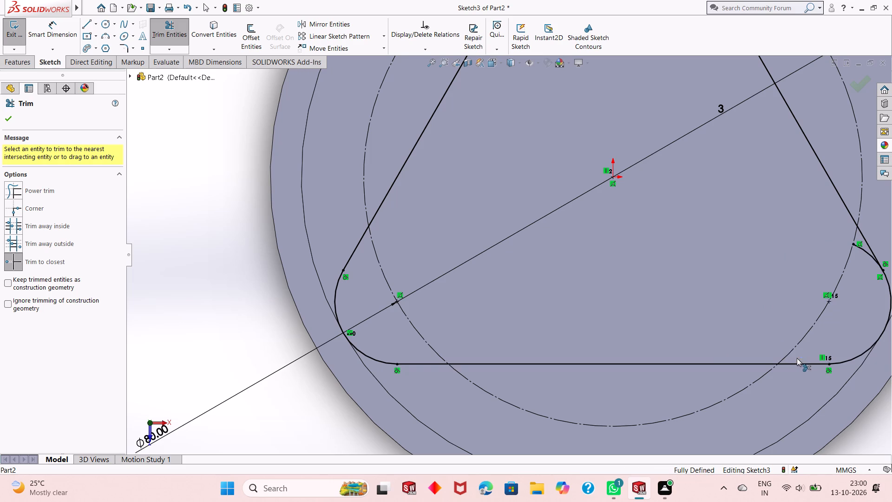
click(860, 249)
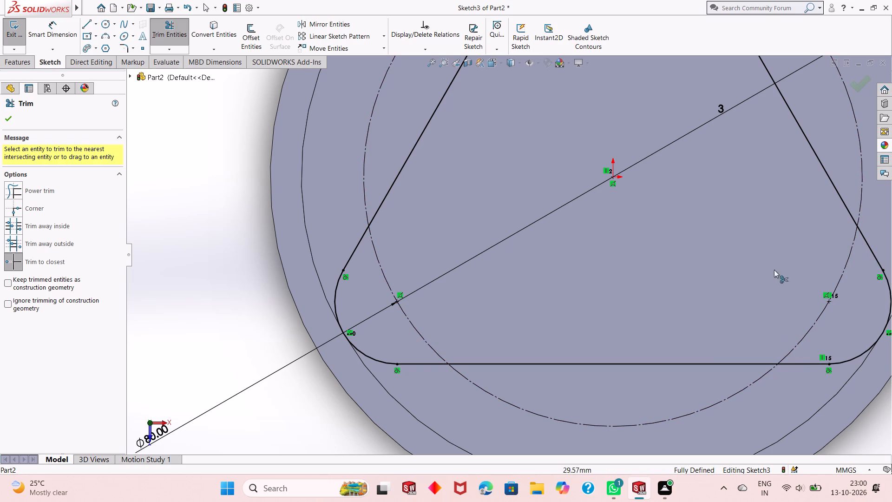
scroll(621, 295, up, 7)
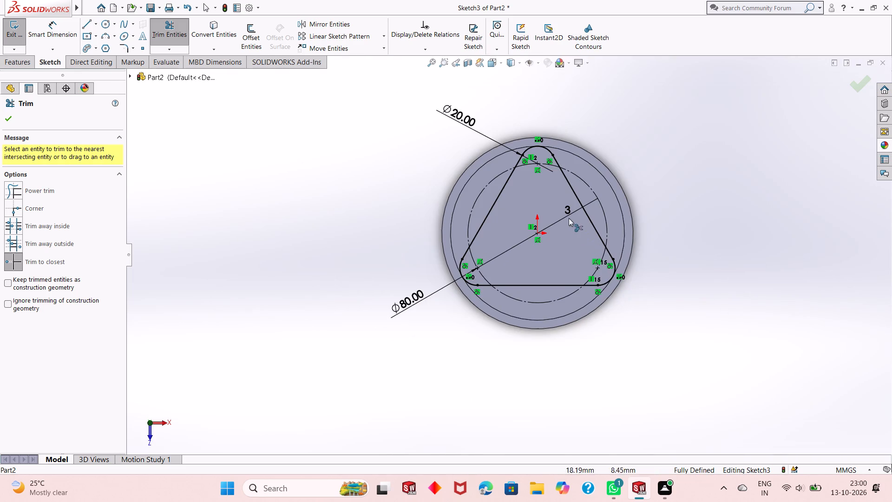
scroll(553, 199, down, 3)
right_click(755, 173)
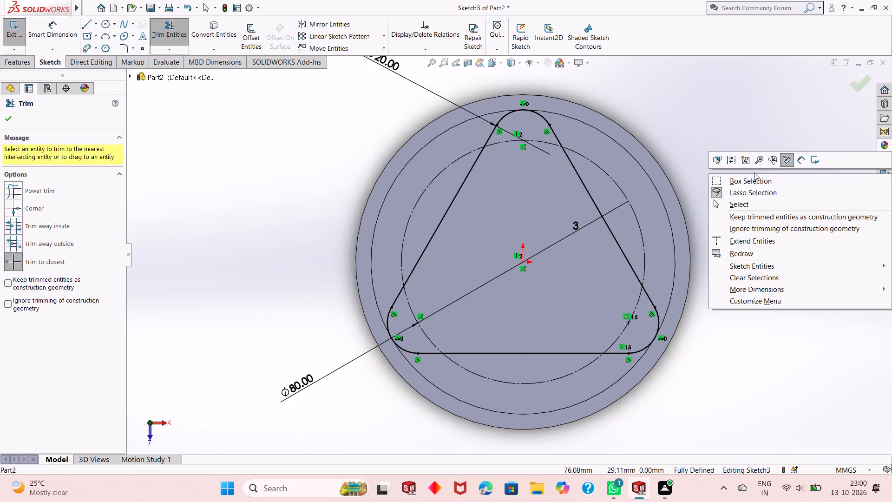
click(761, 206)
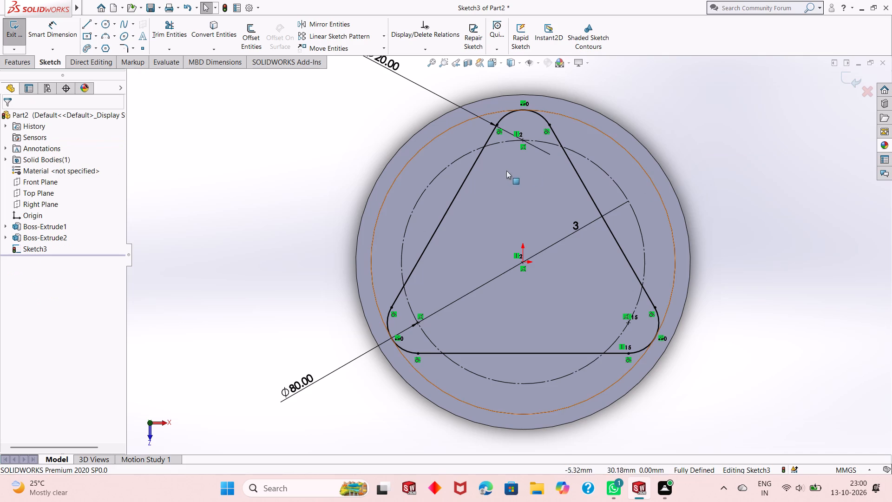
Extrude the rounded triangular profile 10 mm as a blind boss merged with the stepped discs.
scroll(543, 260, up, 1)
scroll(543, 260, down, 4)
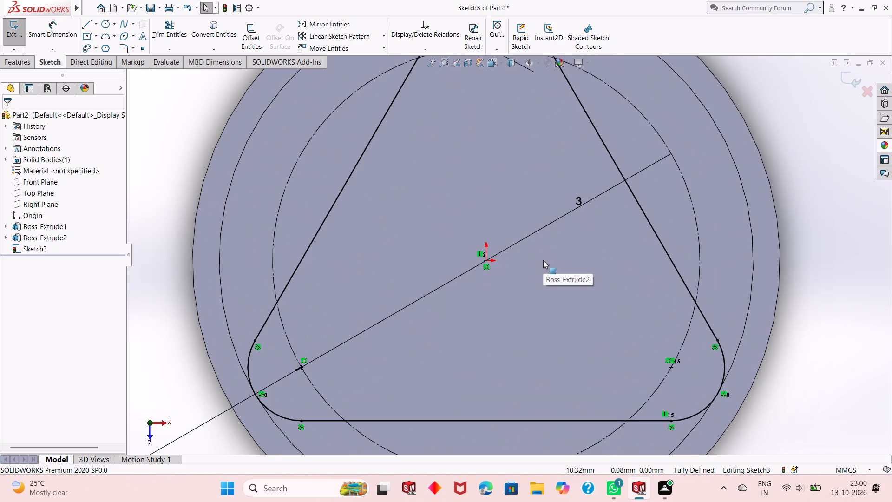
scroll(543, 260, up, 4)
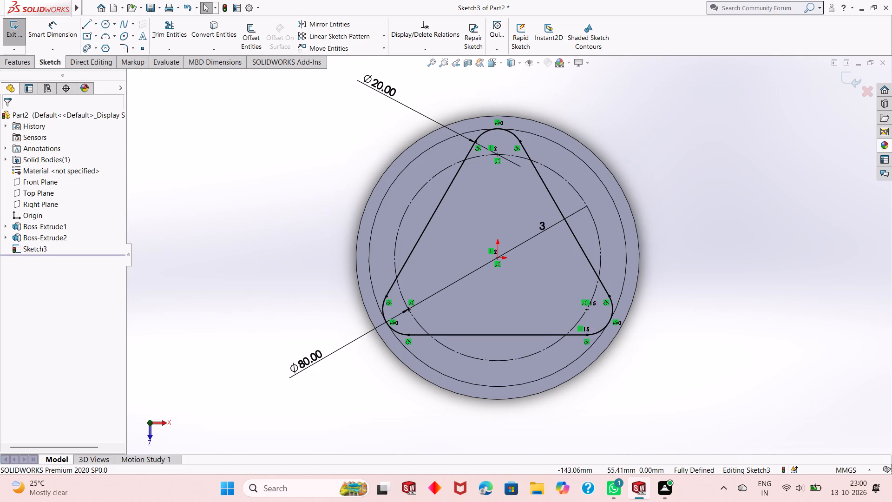
click(26, 66)
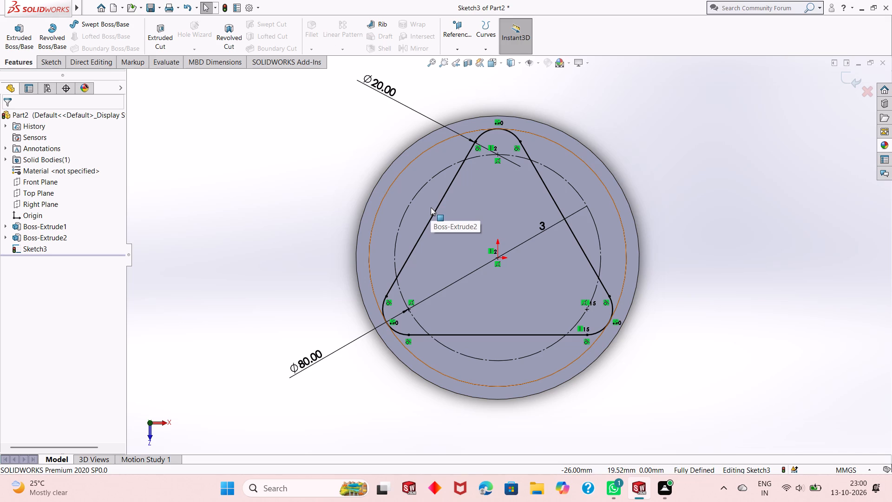
click(16, 29)
middle_drag(359, 244, 352, 211)
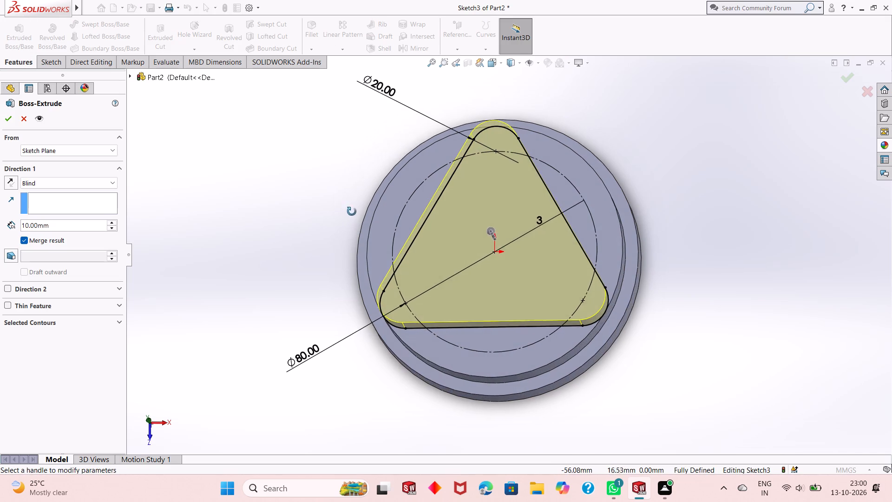
middle_drag(352, 211, 352, 200)
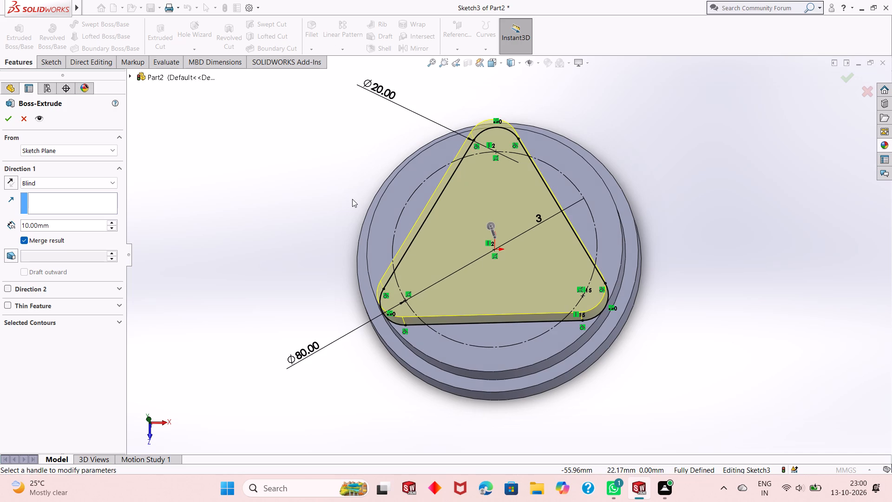
key(Return)
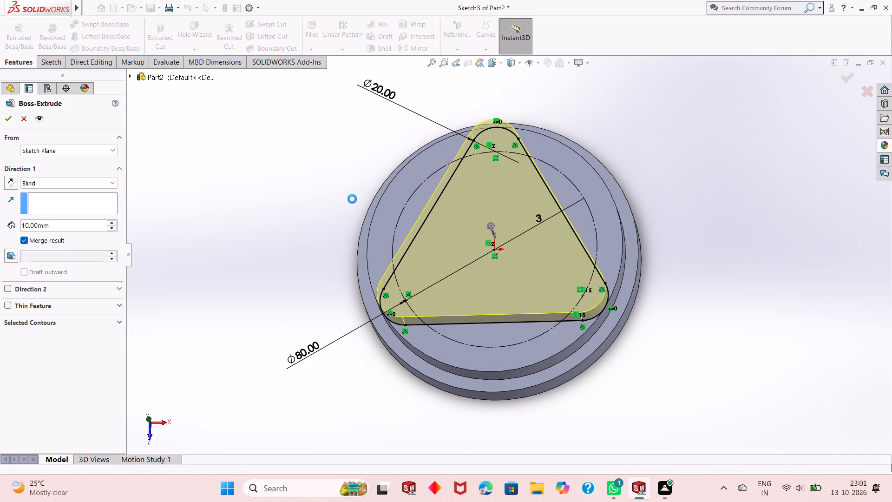
key(Escape)
Show the sketch of the rounded triangular boss so its 80 mm construction circle can be referenced.
middle_drag(449, 249, 447, 181)
middle_drag(467, 242, 461, 227)
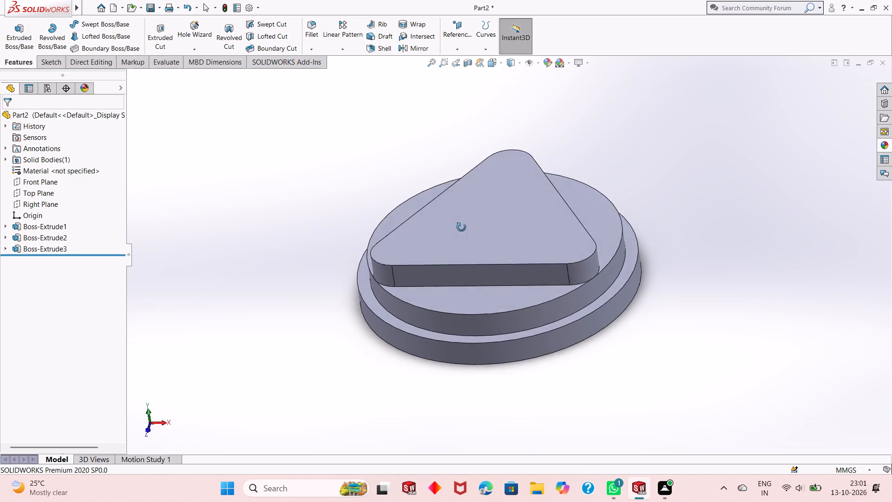
middle_drag(461, 227, 474, 294)
scroll(463, 227, down, 1)
middle_drag(476, 237, 498, 216)
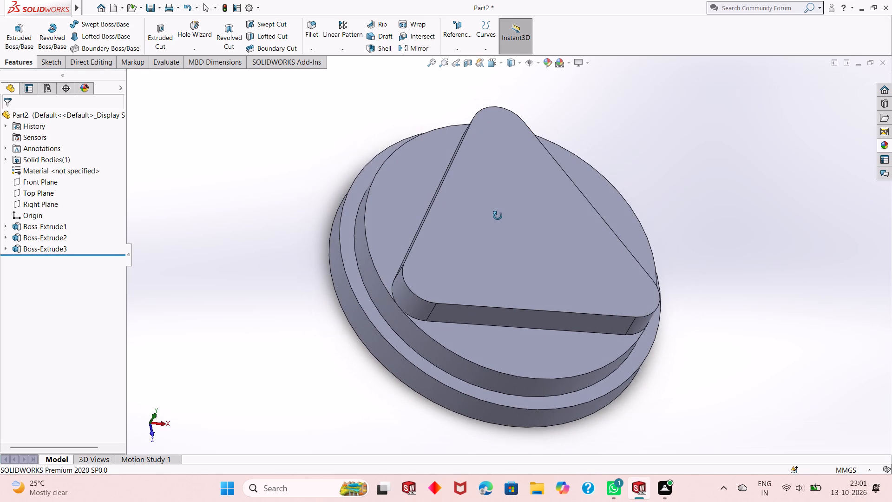
middle_drag(498, 216, 508, 204)
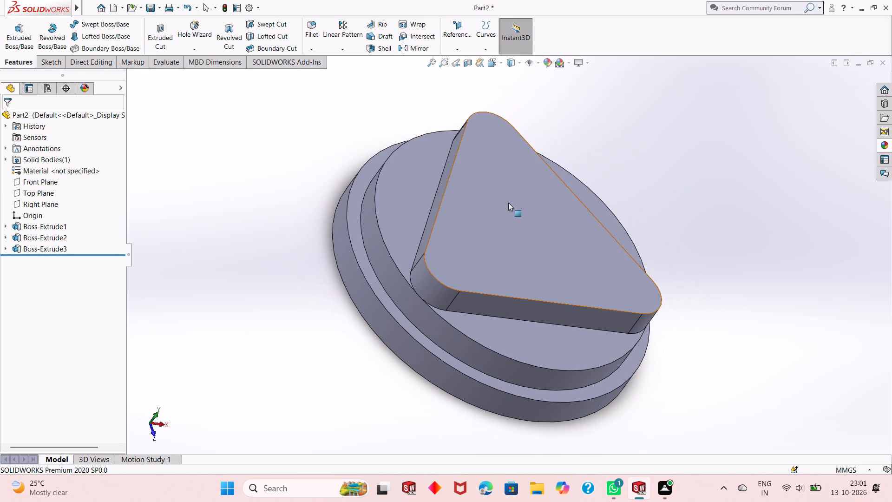
middle_drag(508, 203, 499, 217)
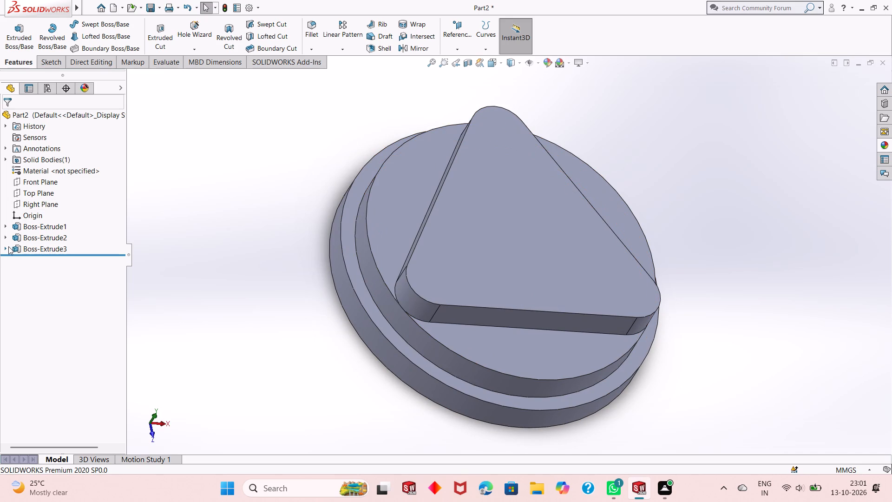
click(8, 247)
click(33, 257)
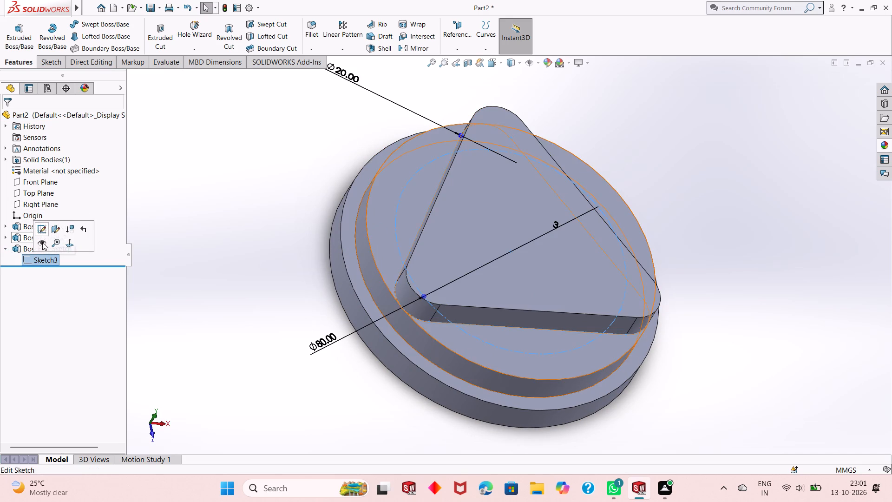
click(43, 244)
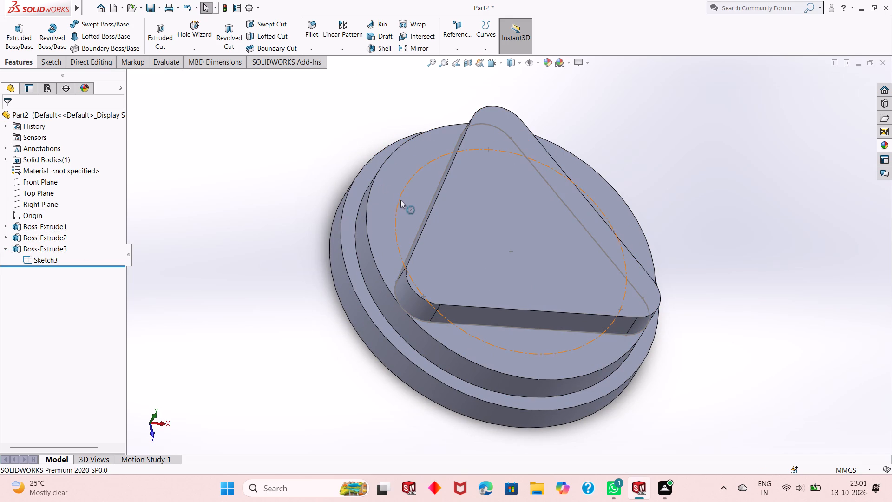
Start a new sketch on the exposed top face of the 100 mm disc, viewed from straight above.
middle_drag(468, 199, 468, 208)
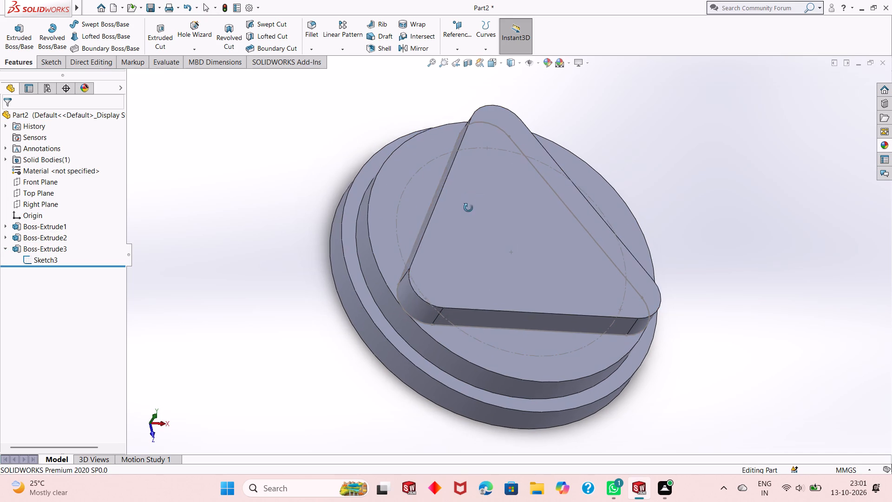
middle_drag(468, 208, 456, 235)
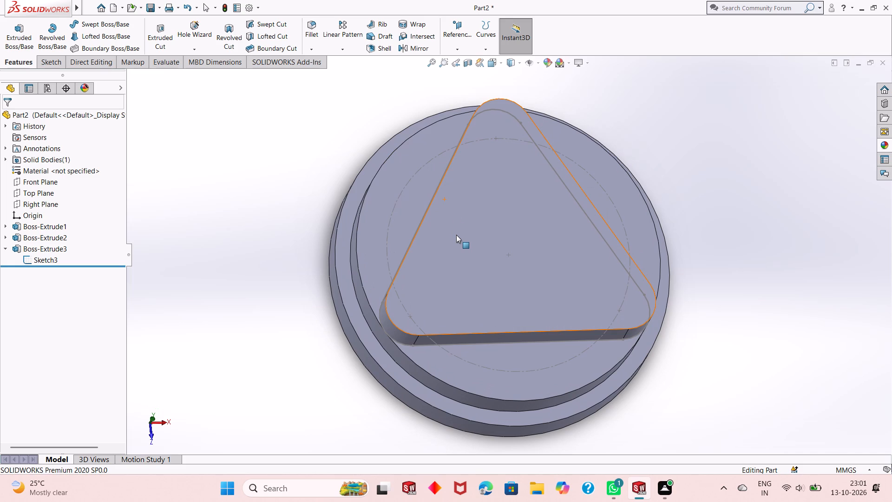
key(ctrl+8)
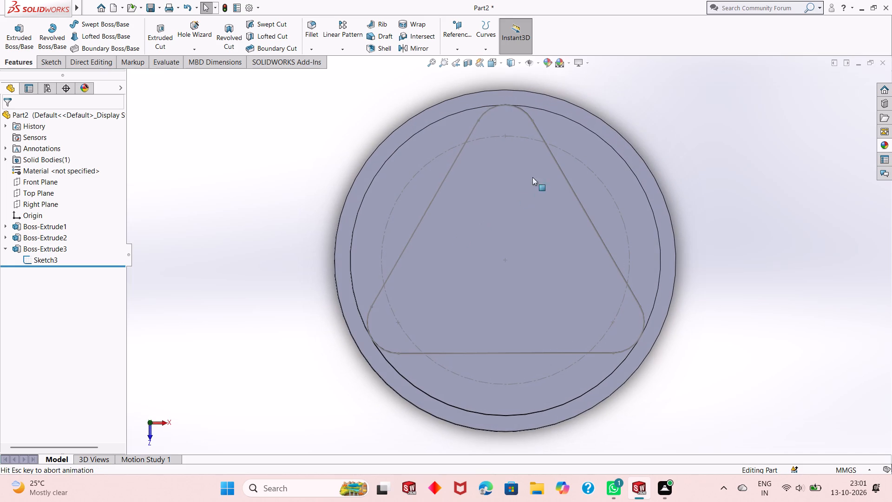
click(590, 144)
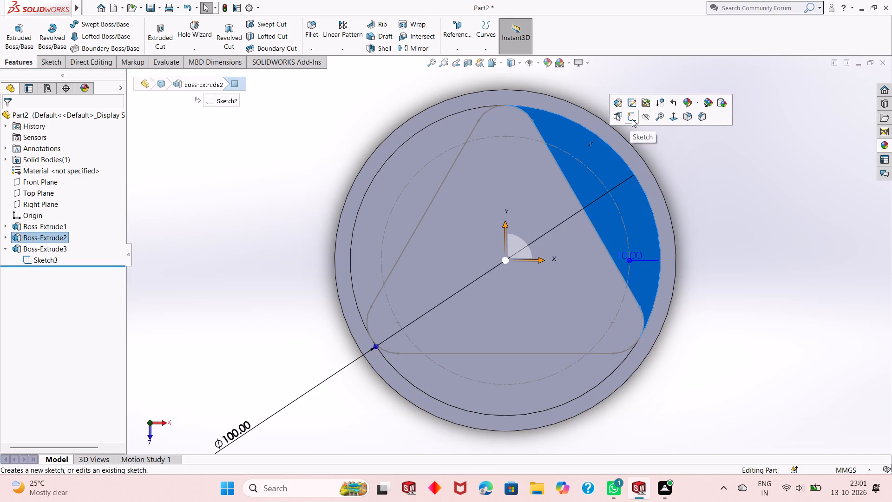
click(632, 117)
key(Escape)
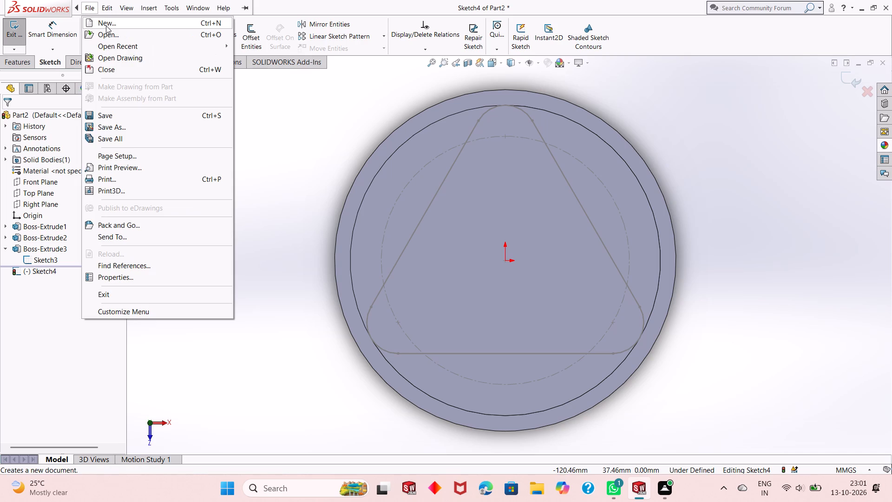
key(Escape)
Sketch a circle of about 6.3 mm radius centred on the bottom quadrant point of the 80 mm construction circle.
click(109, 26)
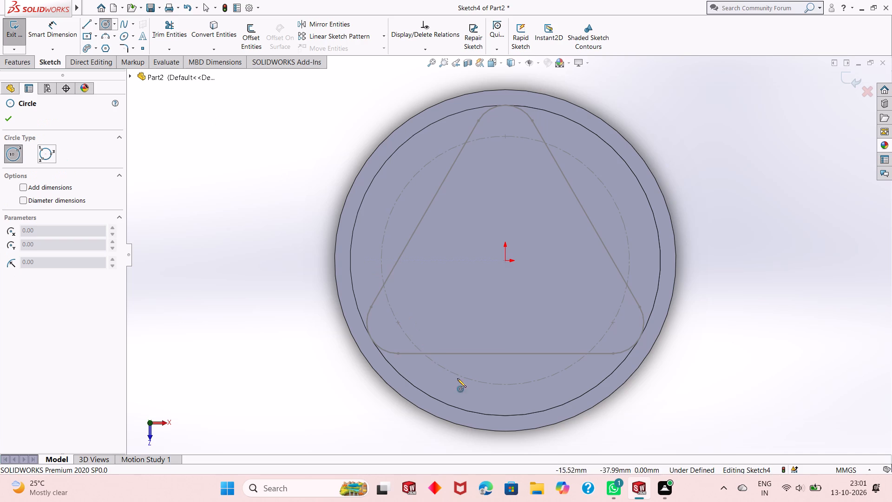
click(506, 383)
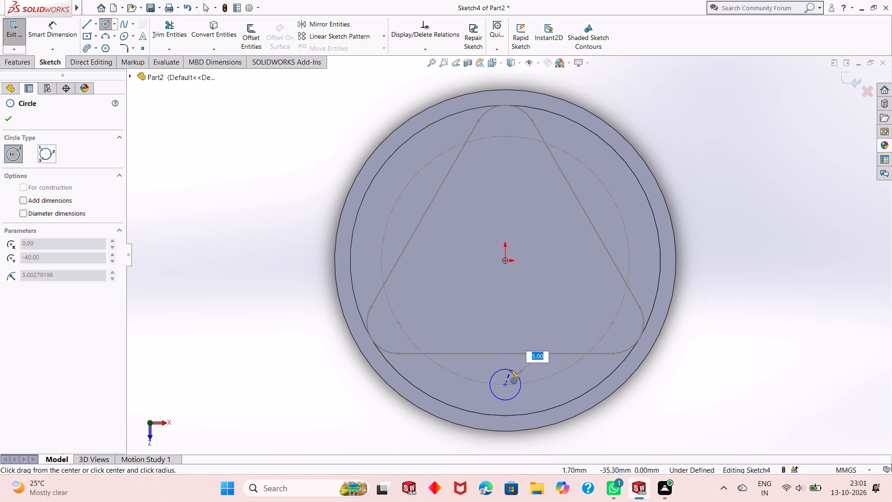
click(514, 367)
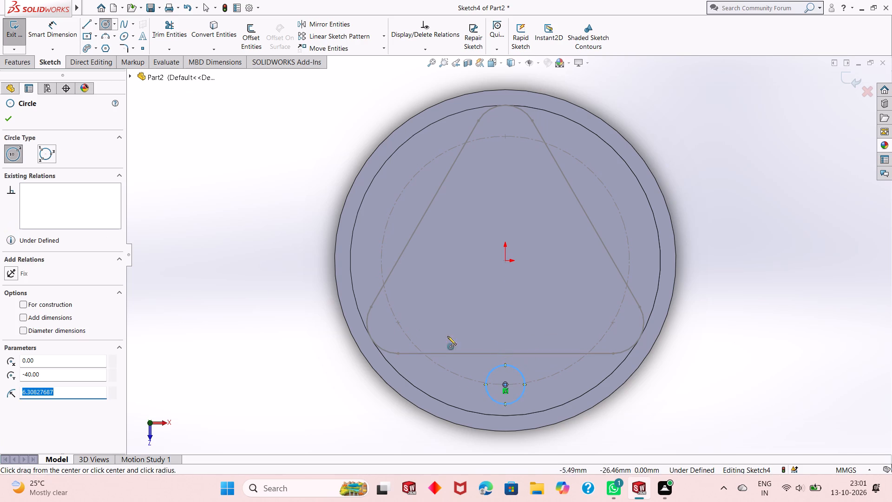
right_click(171, 184)
click(182, 192)
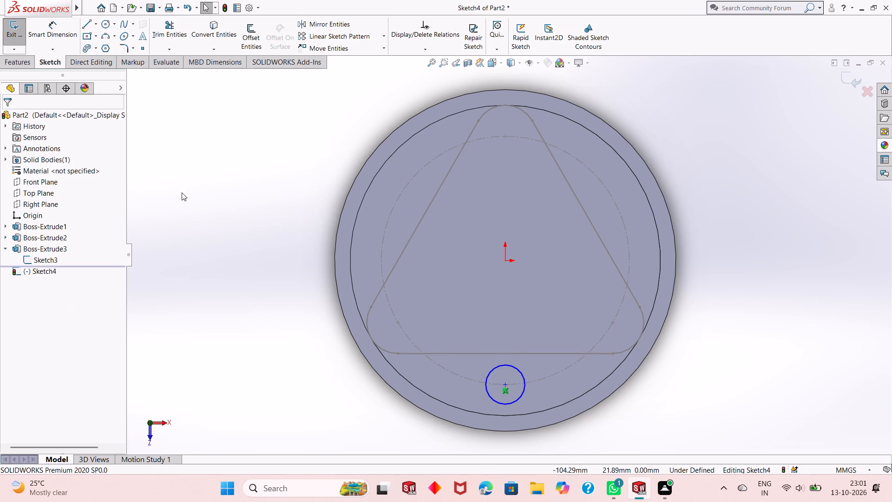
Dimension the new circle's diameter as 10 mm.
click(46, 28)
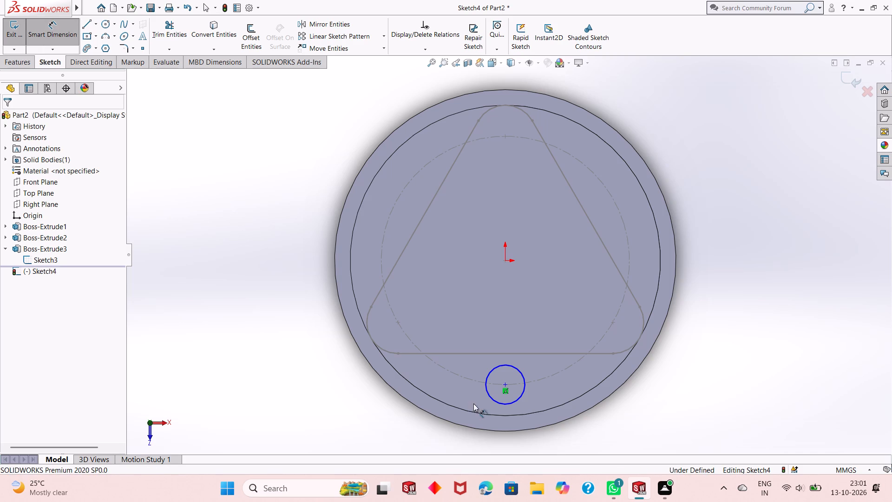
click(490, 399)
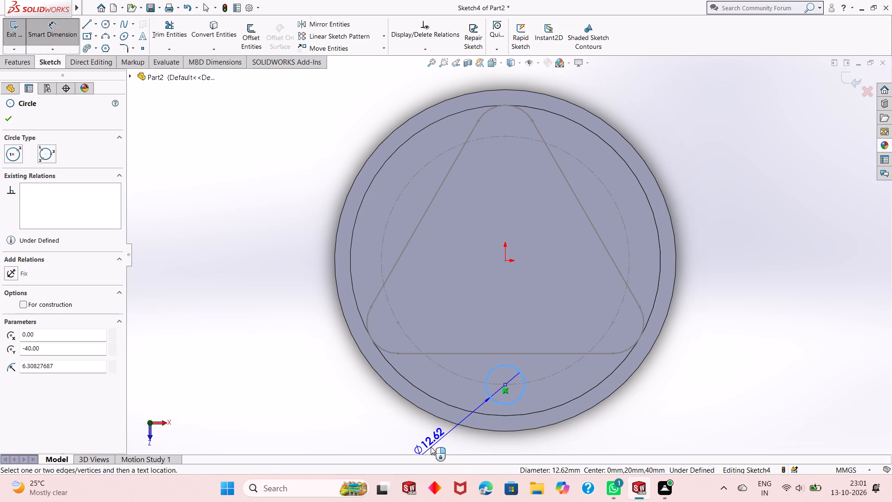
click(431, 447)
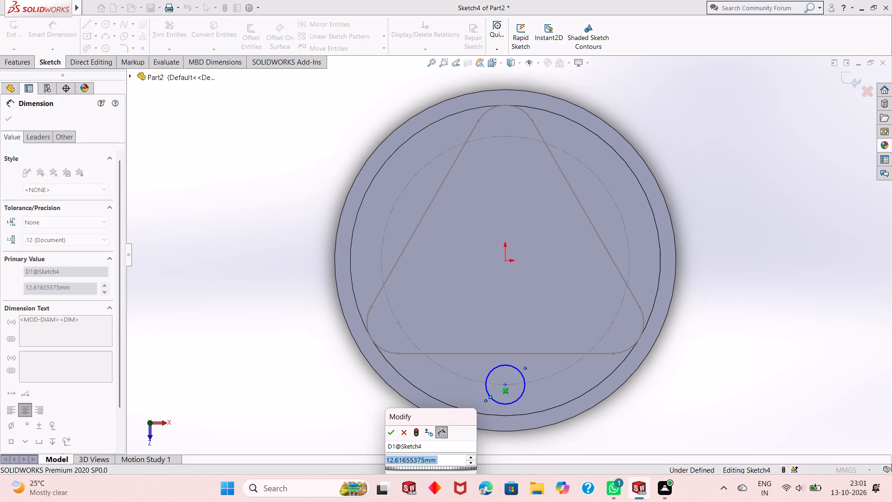
text(10)
key(Return)
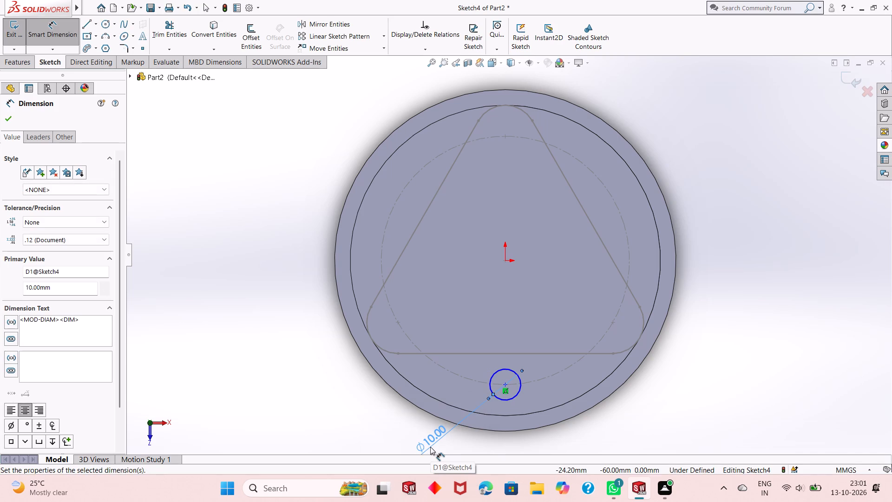
Set the new circle's diameter to 20 mm.
scroll(549, 406, up, 1)
double_click(436, 408)
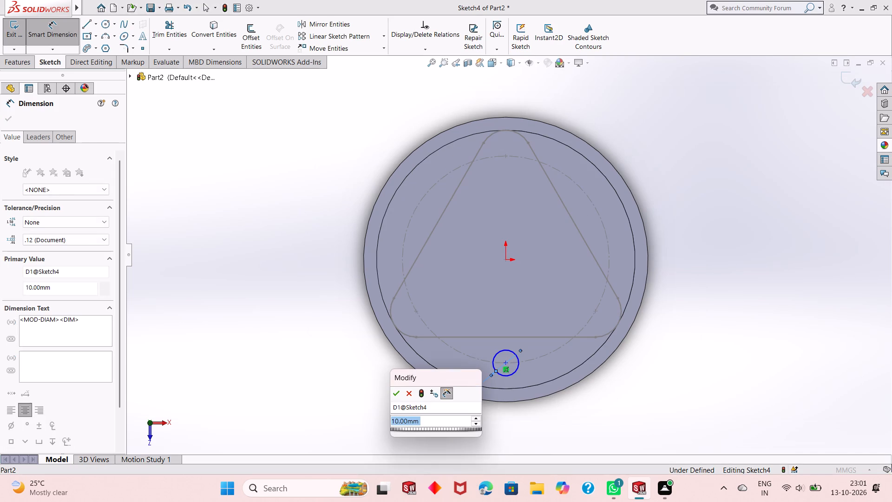
key(2)
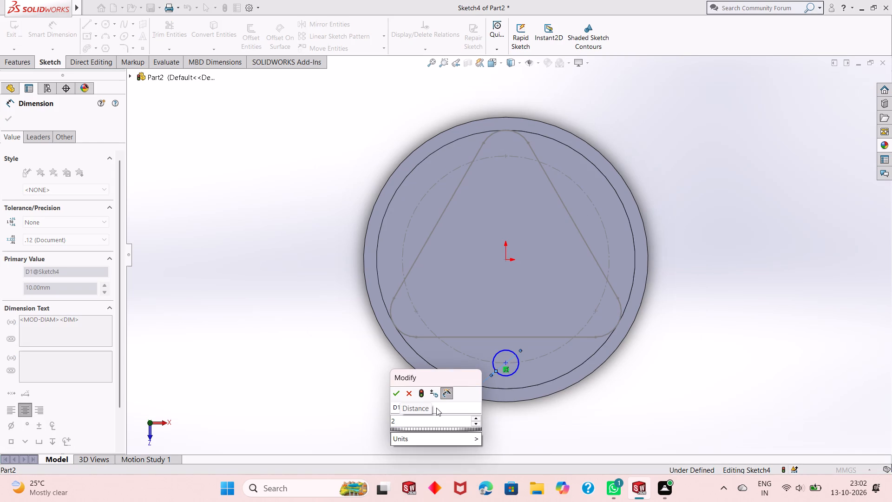
key(0)
key(Return)
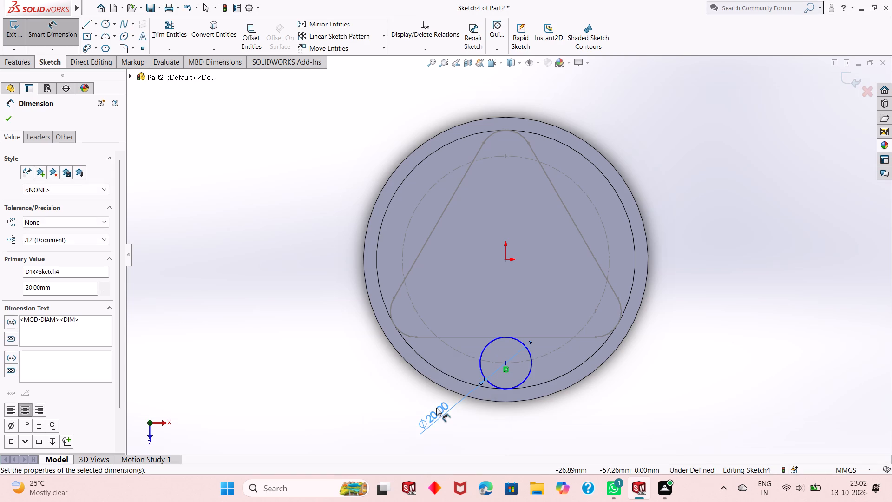
key(Escape)
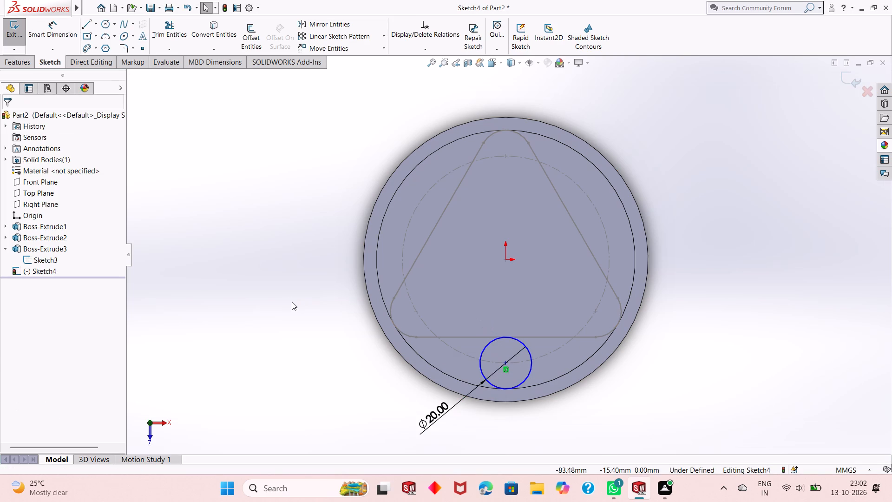
key(Escape)
key(Escape)
key(Escape)
key(Escape)
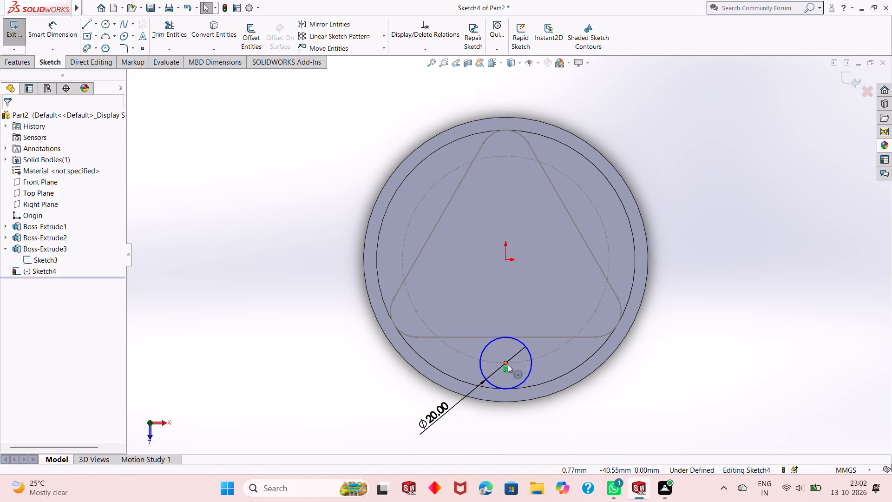
Apply a coincident relation between the 20 mm circle's centre and the 80 mm construction circle.
click(508, 364)
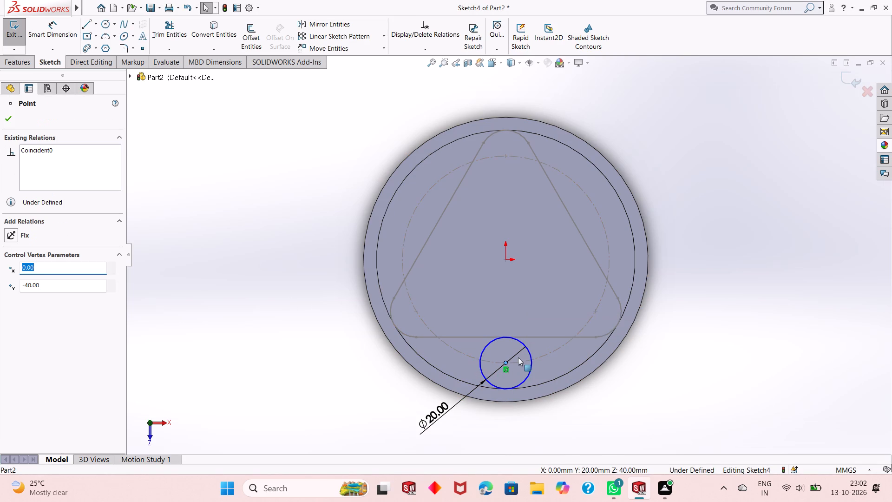
ctrl+click(521, 361)
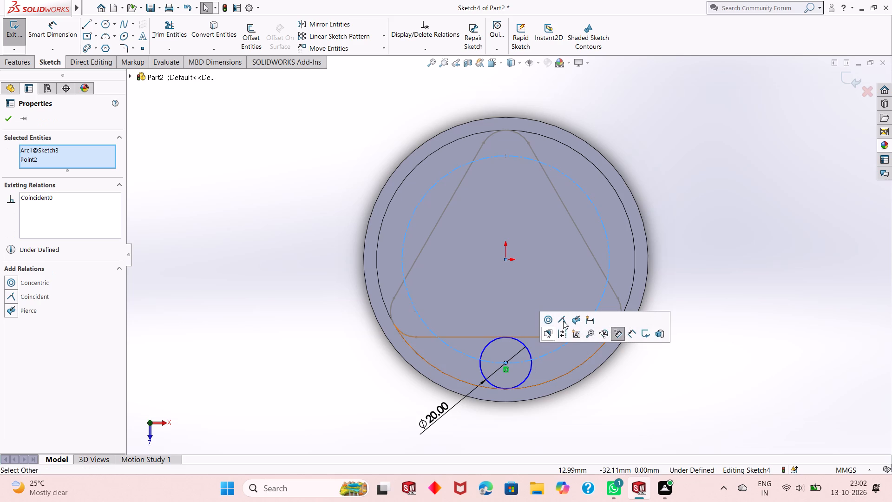
click(564, 321)
key(Escape)
key(Escape)
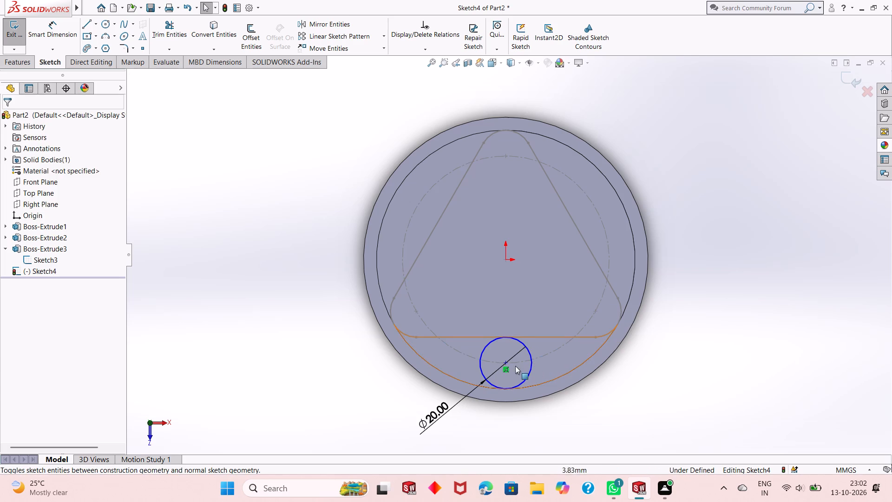
key(Escape)
Add a vertical relation between the 20 mm circle's centre and the origin.
click(505, 365)
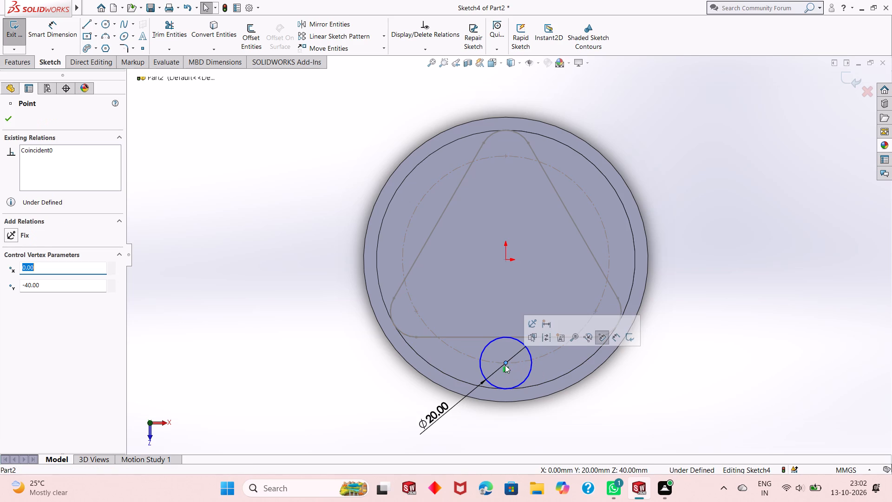
ctrl+click(505, 260)
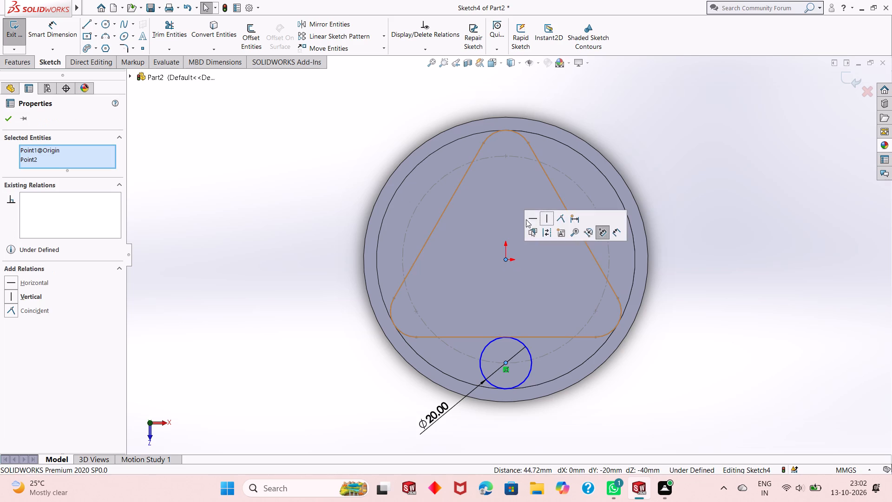
click(544, 218)
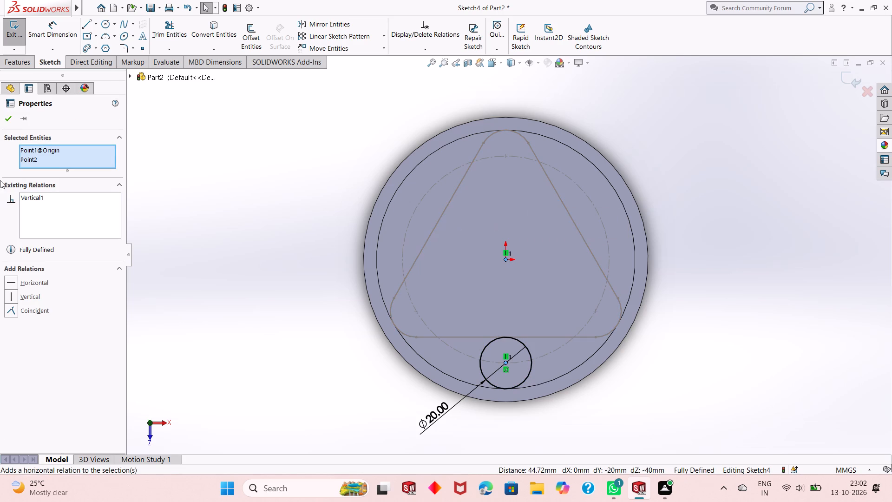
click(9, 124)
key(Escape)
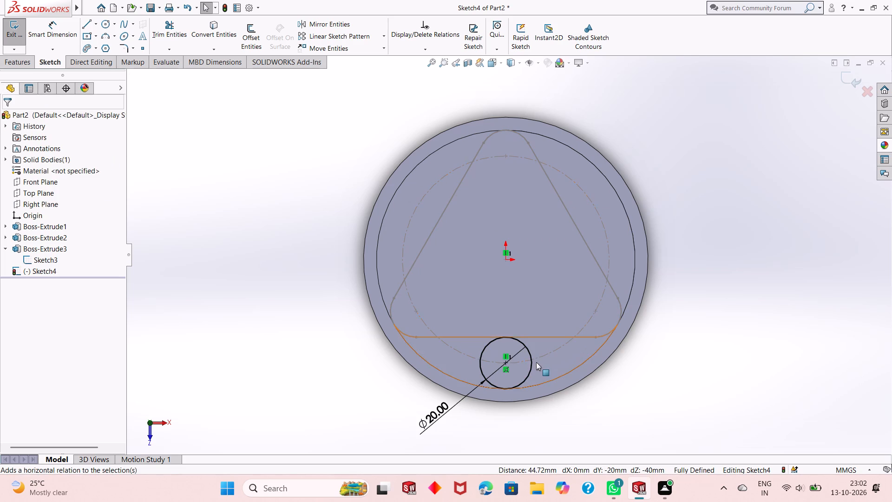
Create a circular sketch pattern of the 20 mm circle around the origin with 3 equally spaced instances over 360 degrees.
click(529, 367)
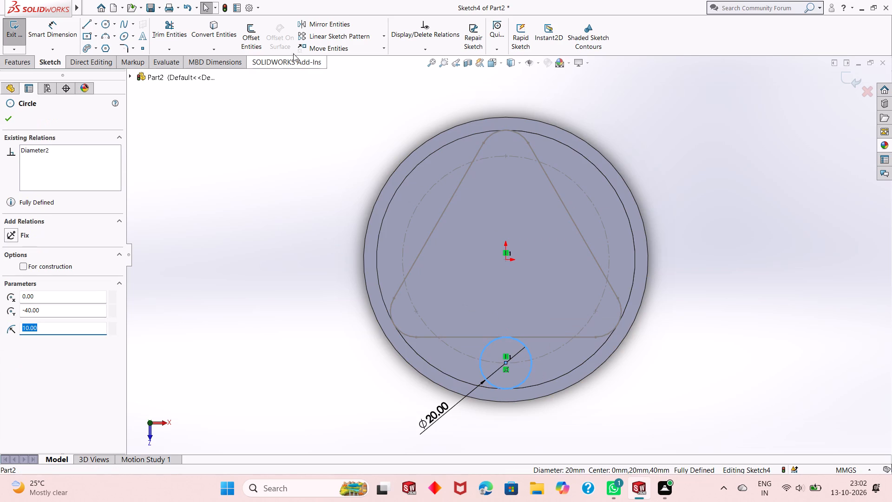
click(385, 40)
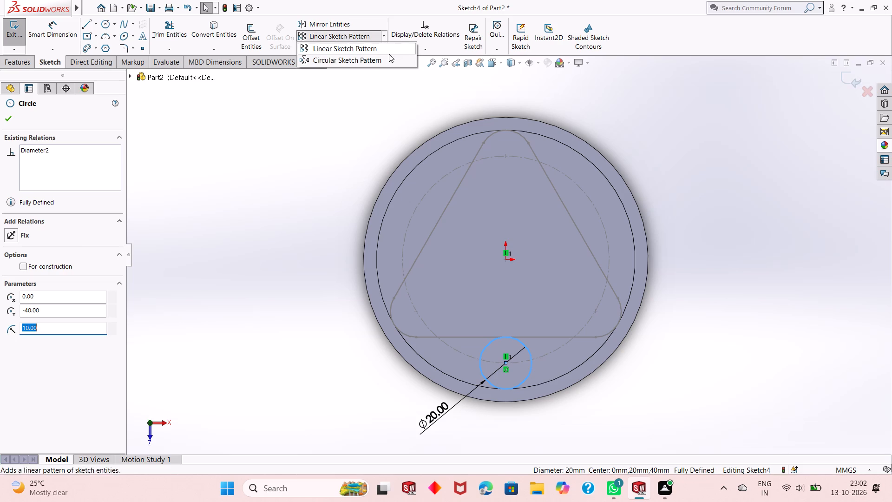
click(389, 58)
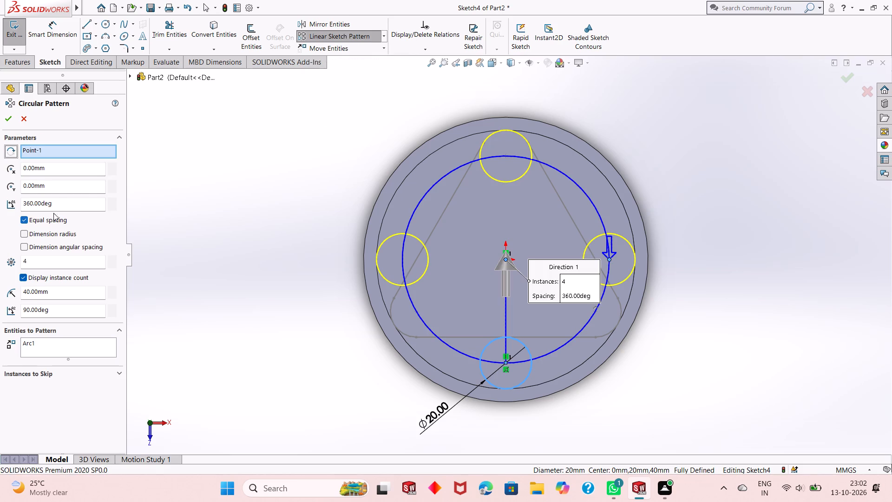
double_click(41, 264)
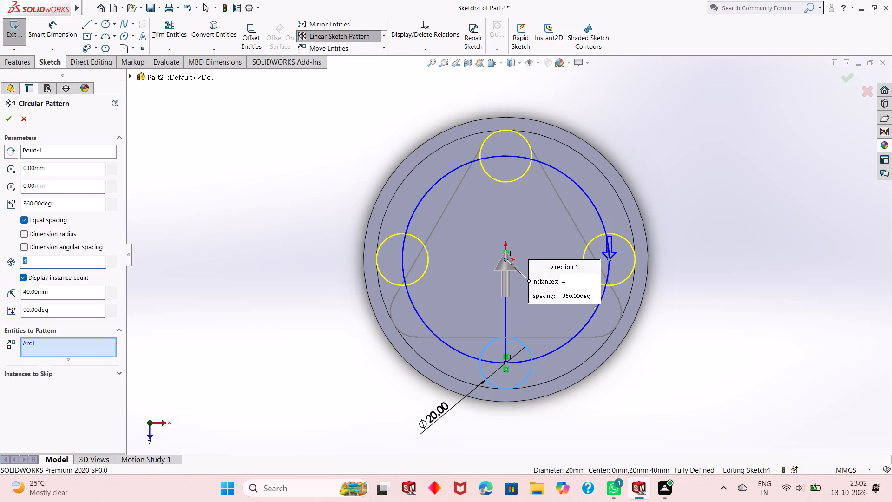
key(3)
key(Return)
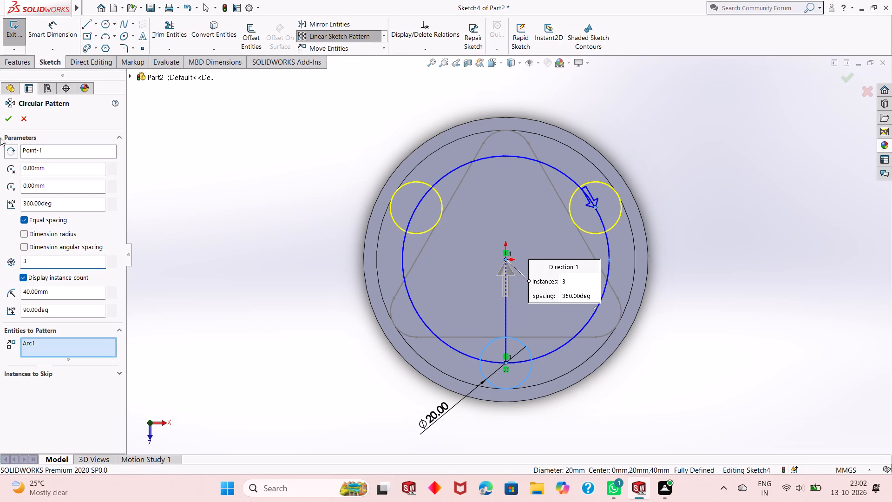
click(2, 118)
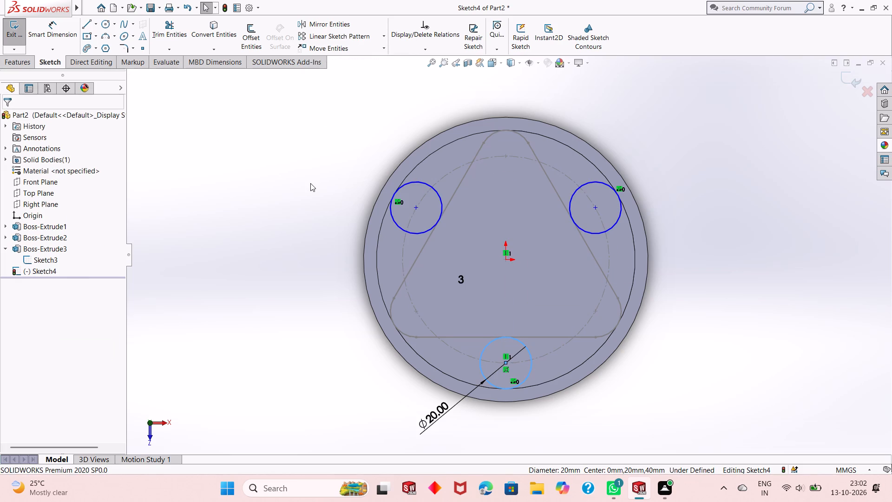
key(Escape)
key(Escape)
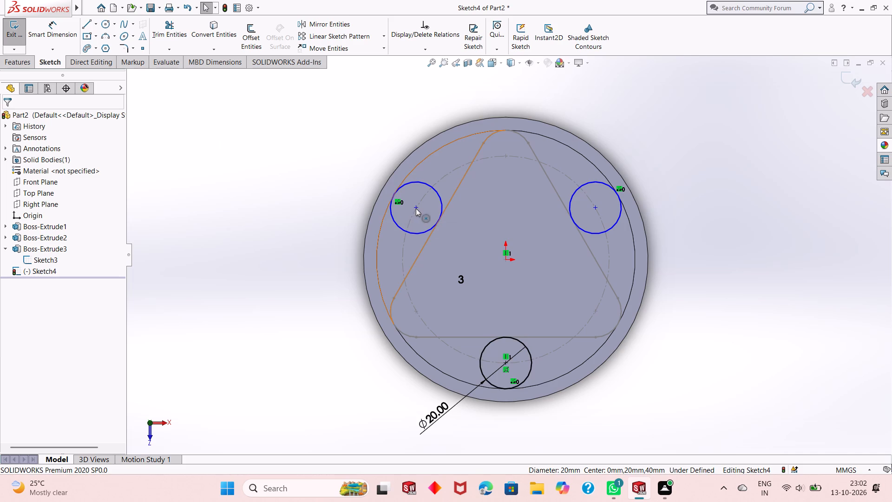
Apply a coincident relation between the upper-left patterned circle's centre and the 80 mm construction circle.
click(416, 208)
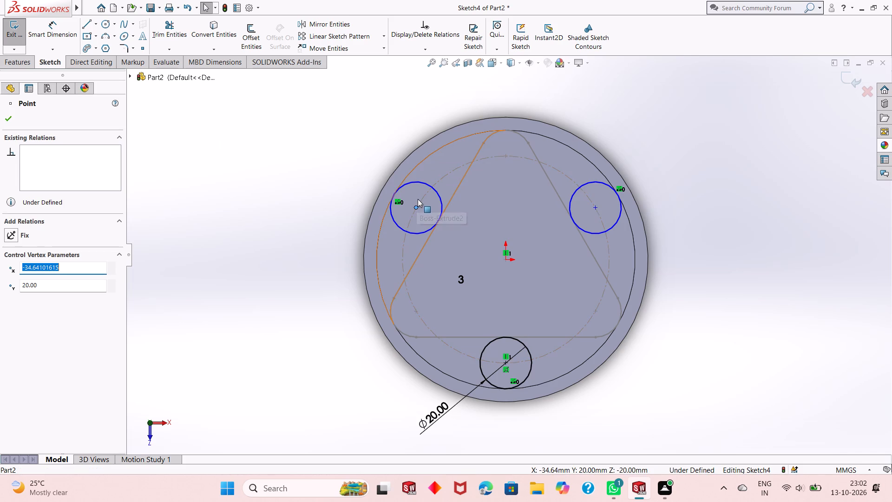
ctrl+click(420, 200)
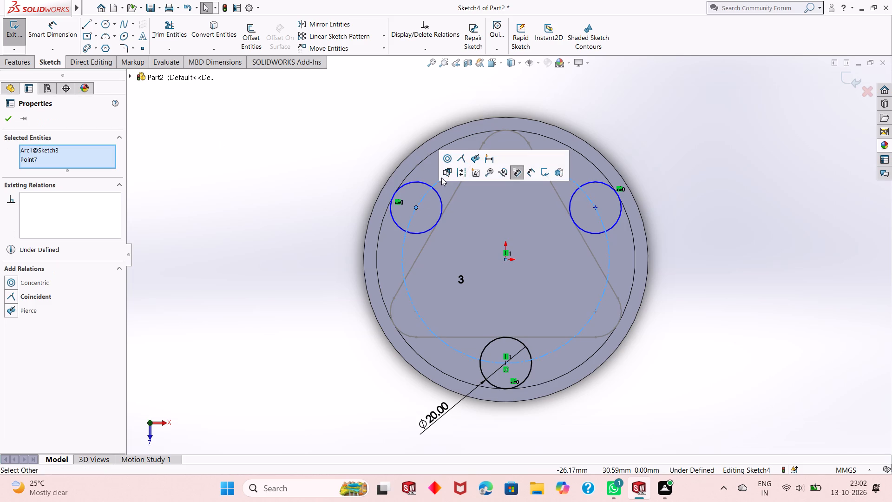
click(466, 154)
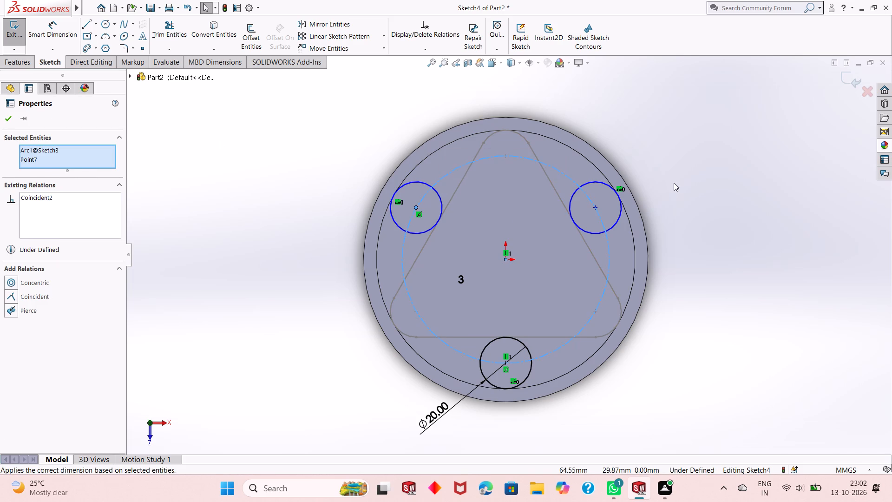
key(Escape)
Apply a coincident relation between the upper-right patterned circle's centre and the 80 mm construction circle.
click(617, 223)
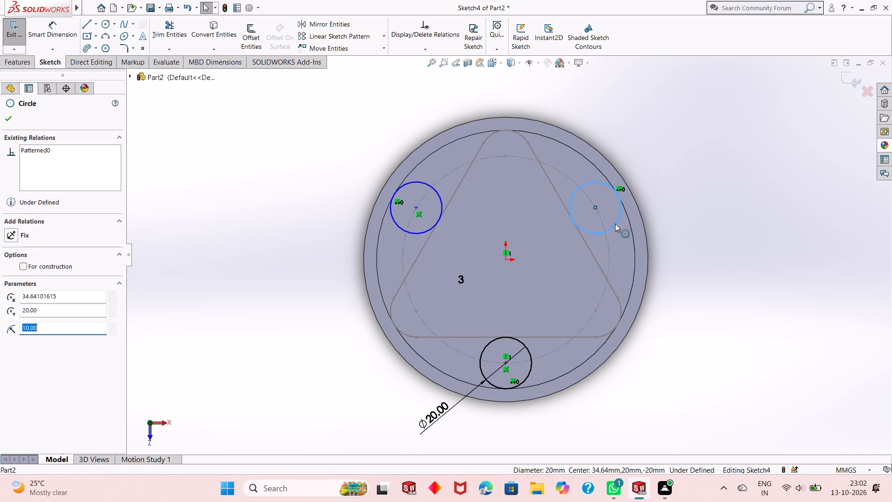
ctrl+click(596, 209)
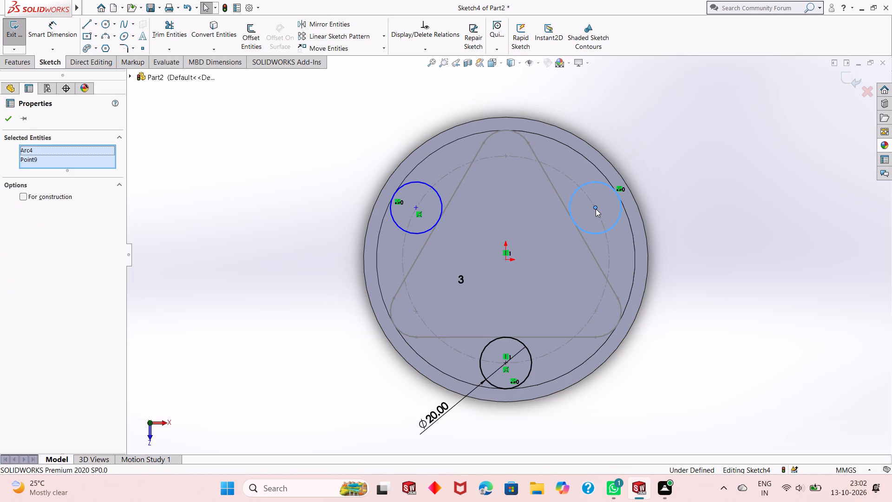
key(Escape)
key(Escape)
click(595, 209)
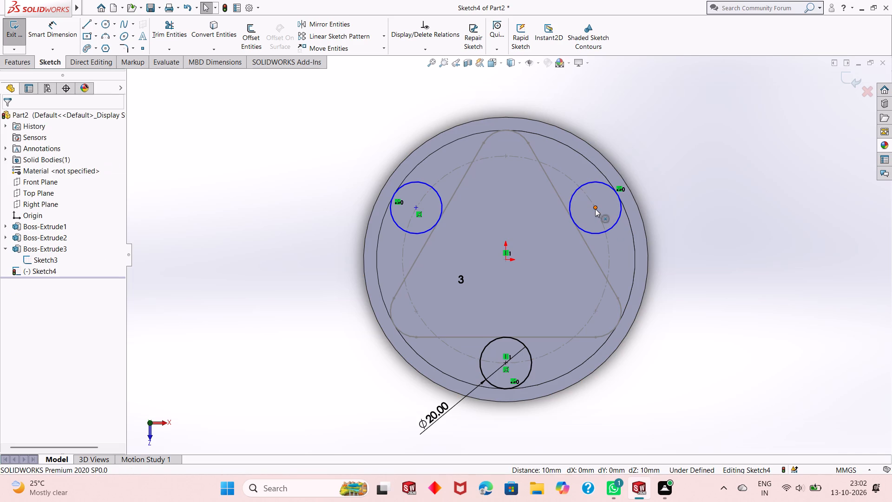
ctrl+click(597, 216)
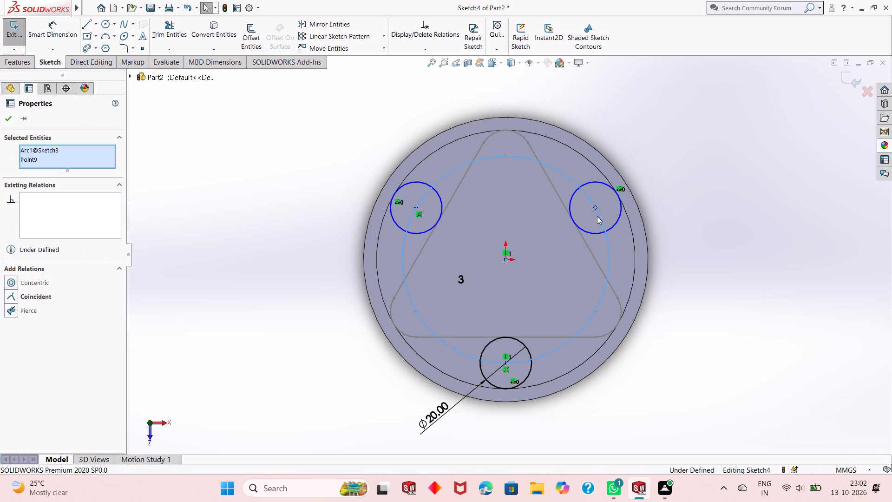
click(634, 175)
key(Escape)
key(Escape)
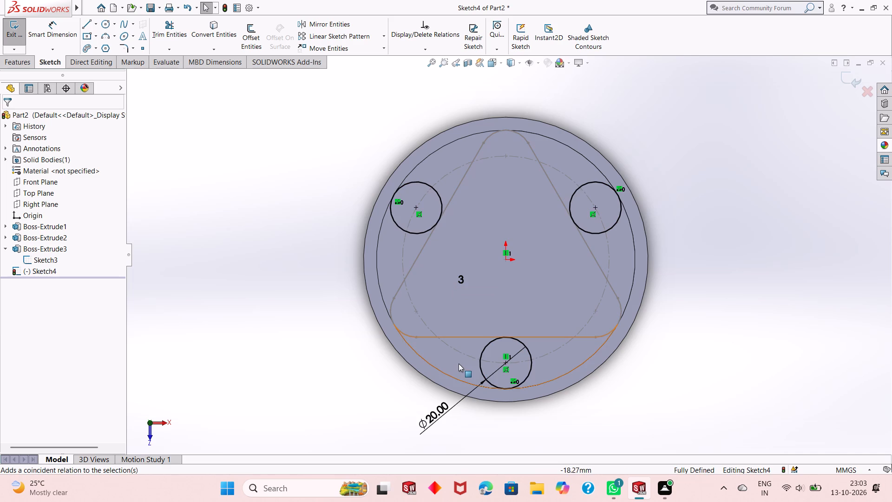
Sketch a line about 20 mm long, tangent from the upper-left circle's lower-left side down to the triangular boss's left edge.
click(83, 24)
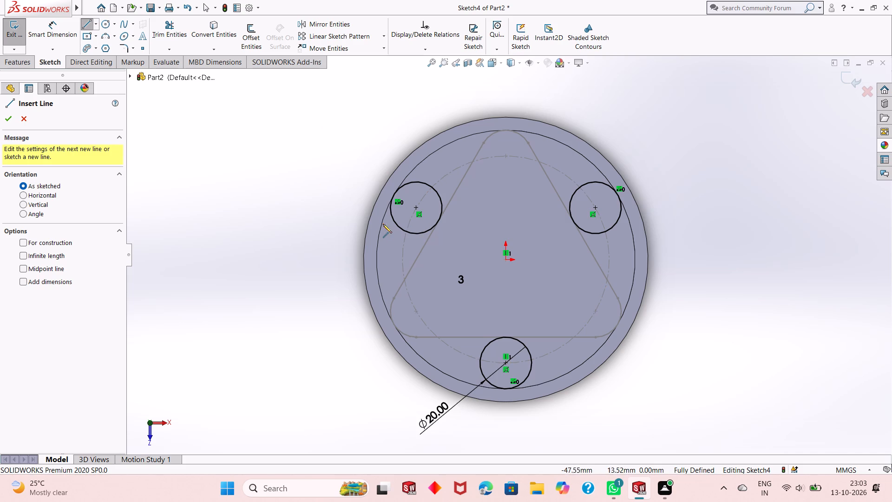
click(393, 218)
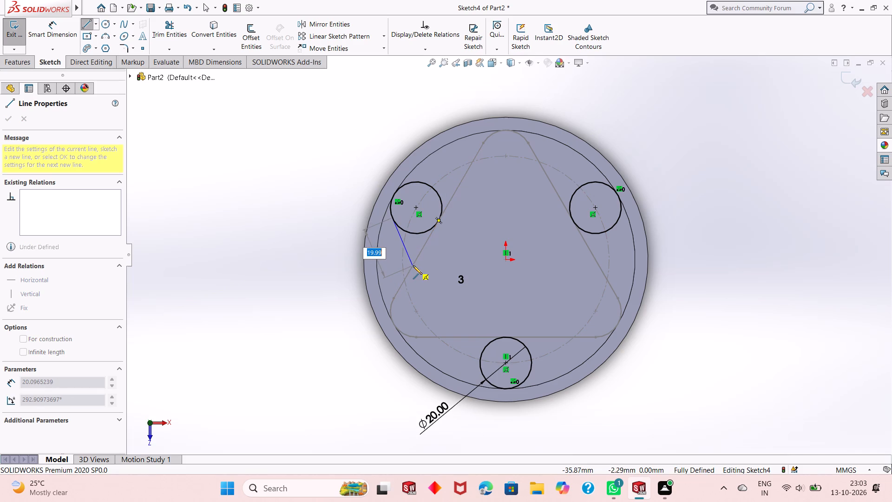
click(413, 265)
right_click(413, 266)
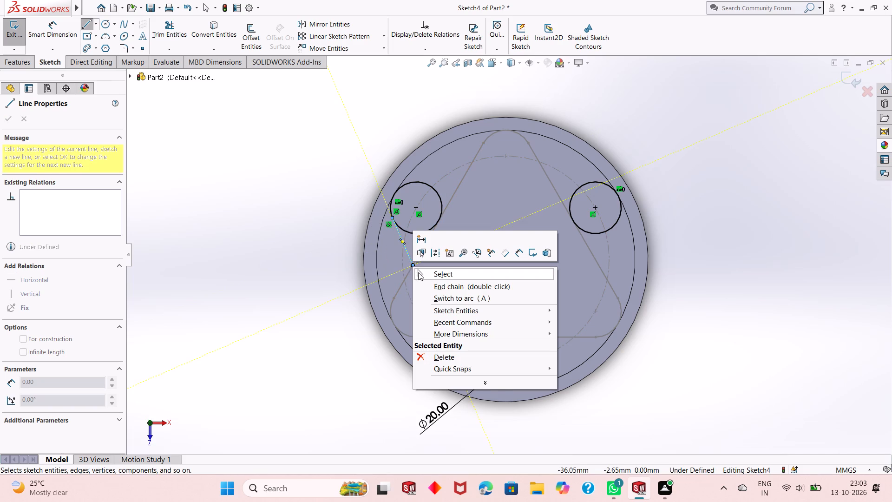
click(418, 272)
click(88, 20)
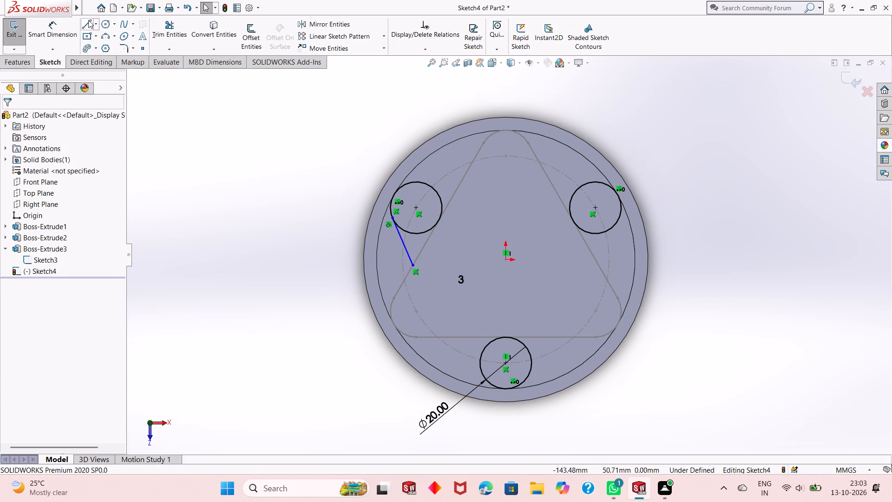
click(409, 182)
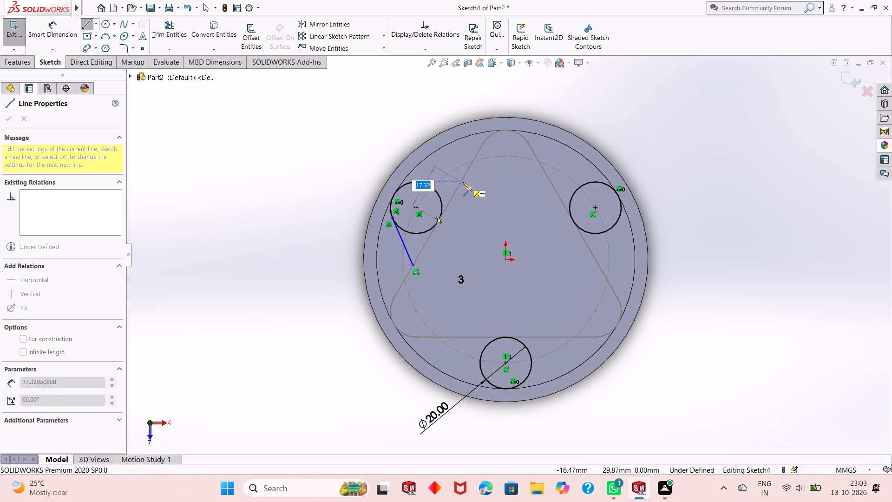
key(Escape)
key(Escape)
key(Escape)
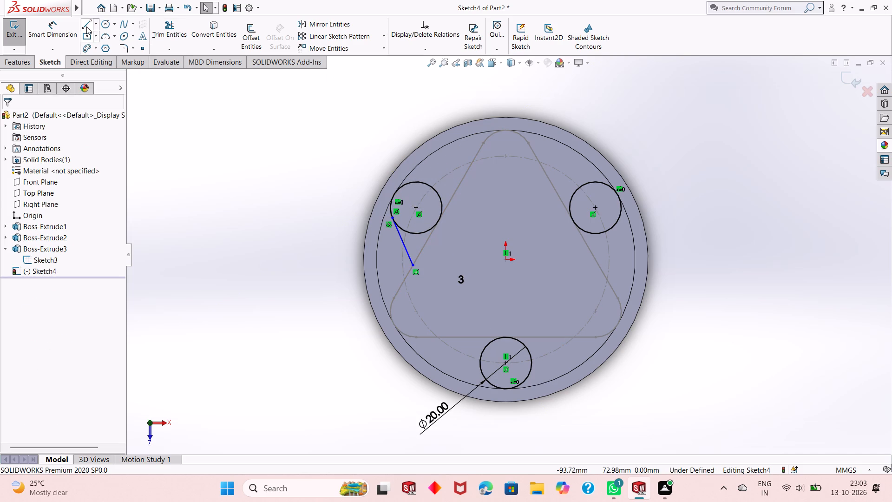
Sketch a second tangent line from the top of the upper-left circle to the triangular boss's left edge.
click(86, 24)
scroll(492, 172, down, 3)
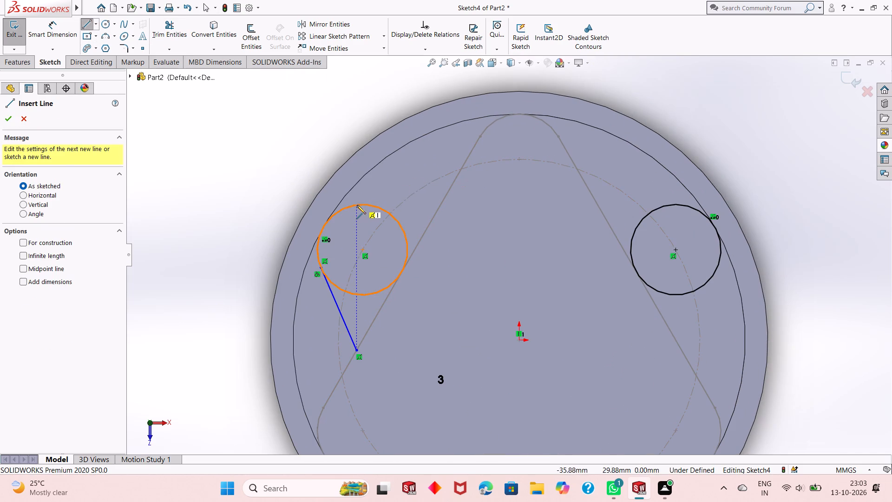
click(354, 205)
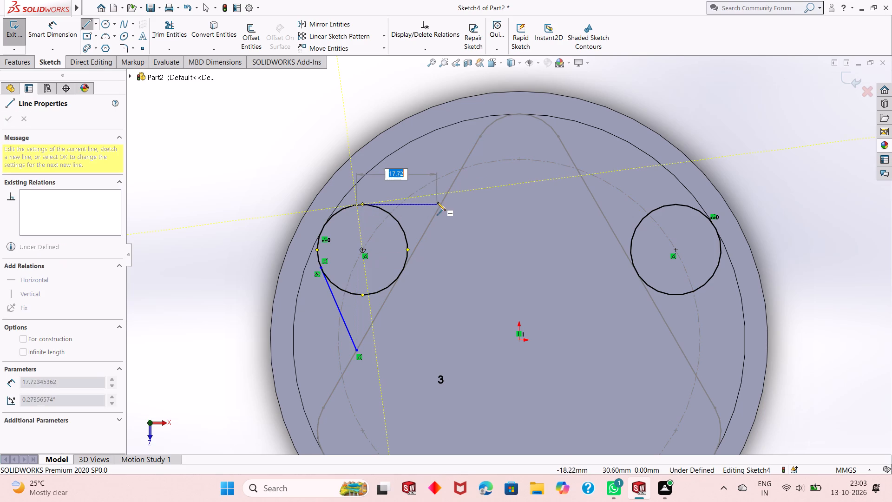
click(446, 192)
key(Escape)
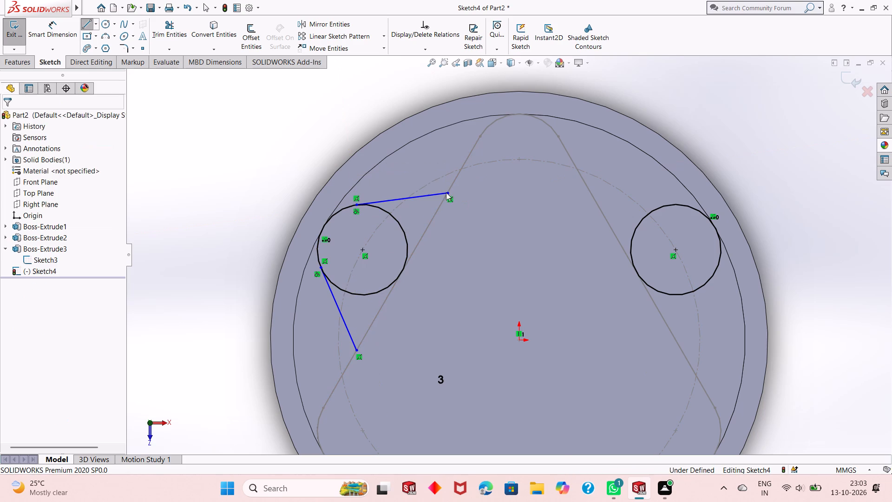
key(Escape)
key(Escape)
Apply a tangent relation between the lower line and the upper-left 20 mm circle.
scroll(419, 266, up, 3)
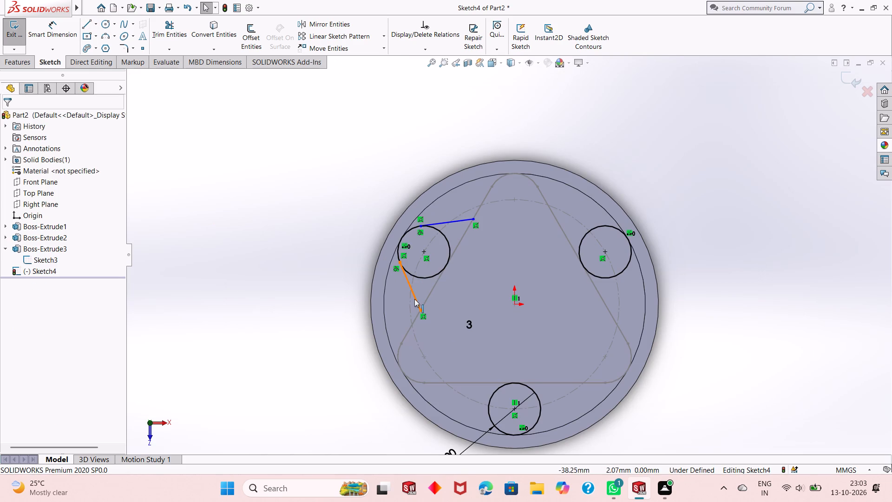
click(415, 300)
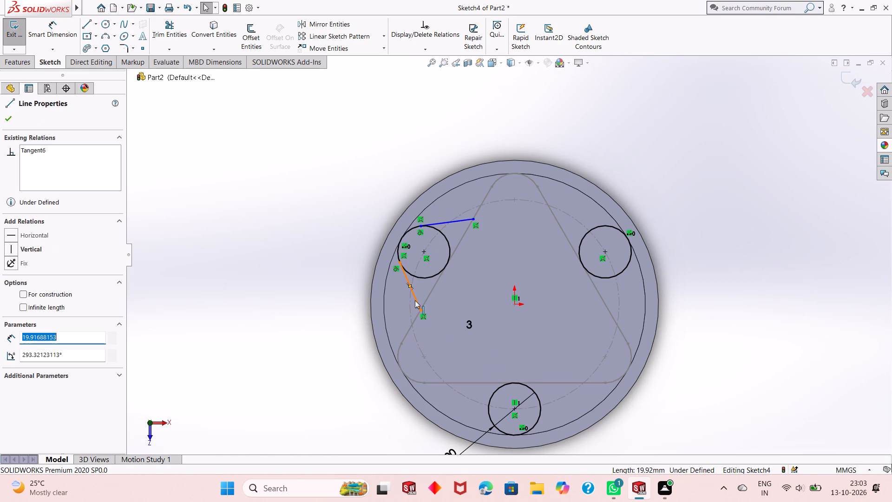
ctrl+click(420, 279)
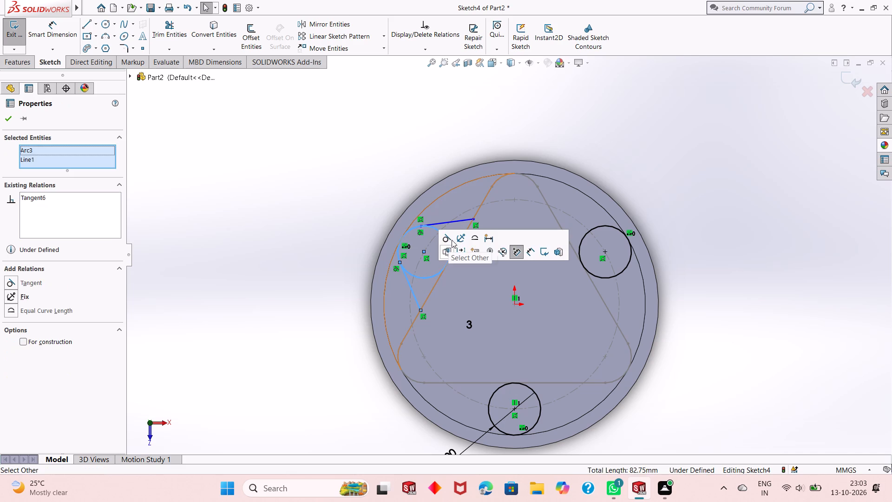
click(448, 239)
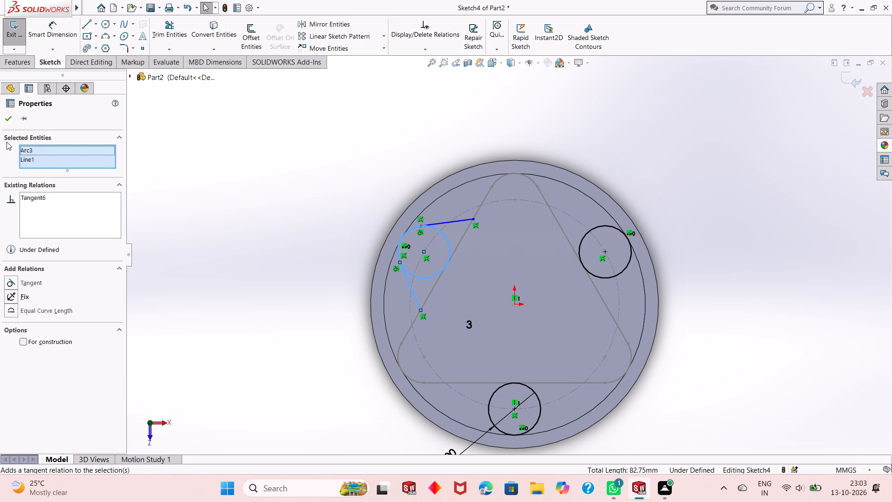
click(8, 116)
Apply a tangent relation between the upper line and the upper-left 20 mm circle.
click(440, 231)
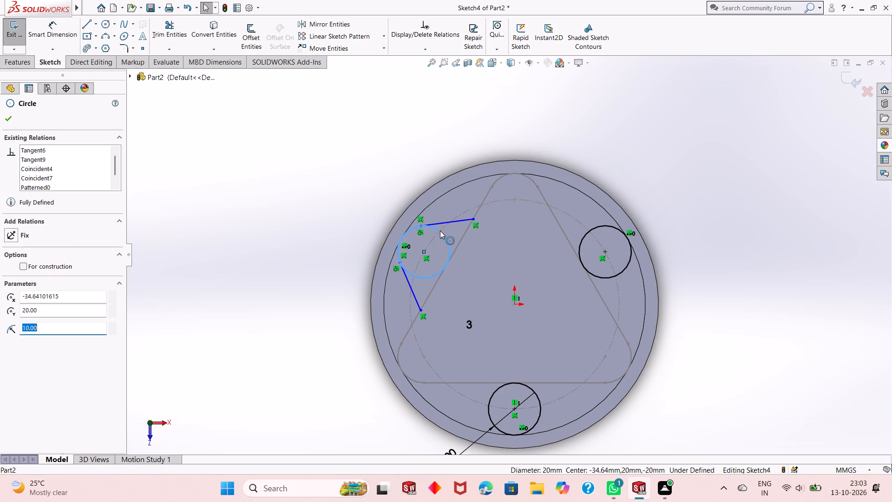
ctrl+click(445, 224)
click(470, 182)
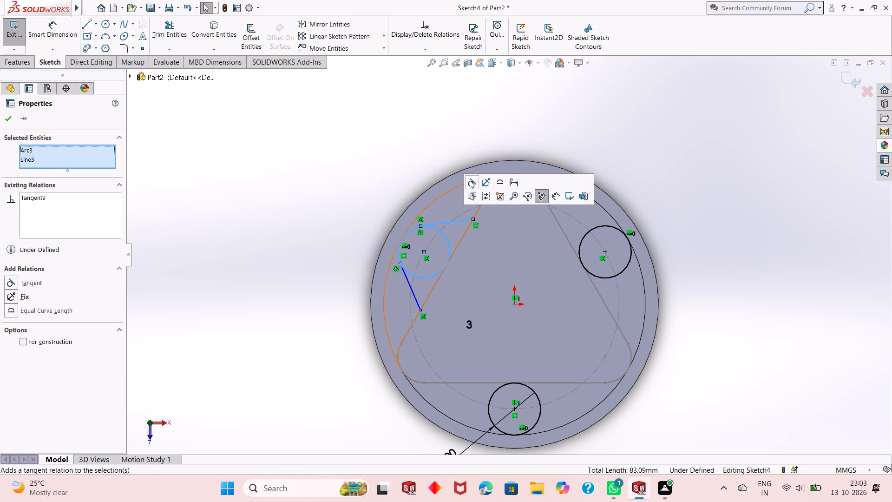
click(6, 119)
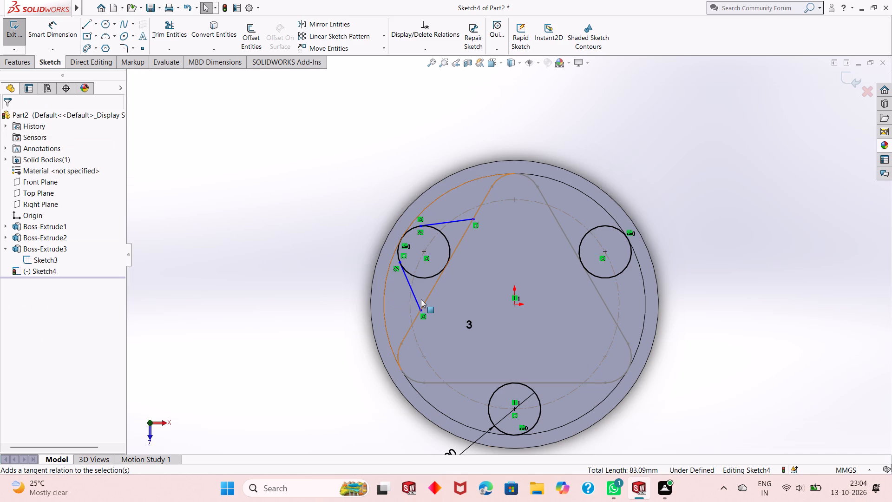
Examine the two tangent lines and their circle against the triangular boss up close and from several angles.
scroll(418, 243, down, 4)
scroll(415, 304, down, 2)
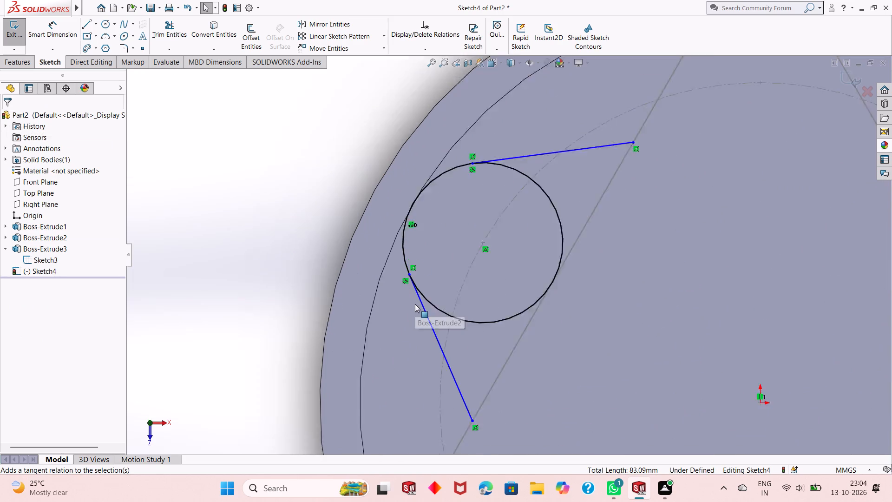
scroll(415, 304, down, 1)
scroll(421, 232, down, 5)
scroll(457, 319, down, 4)
scroll(457, 319, up, 16)
middle_drag(531, 285, 556, 236)
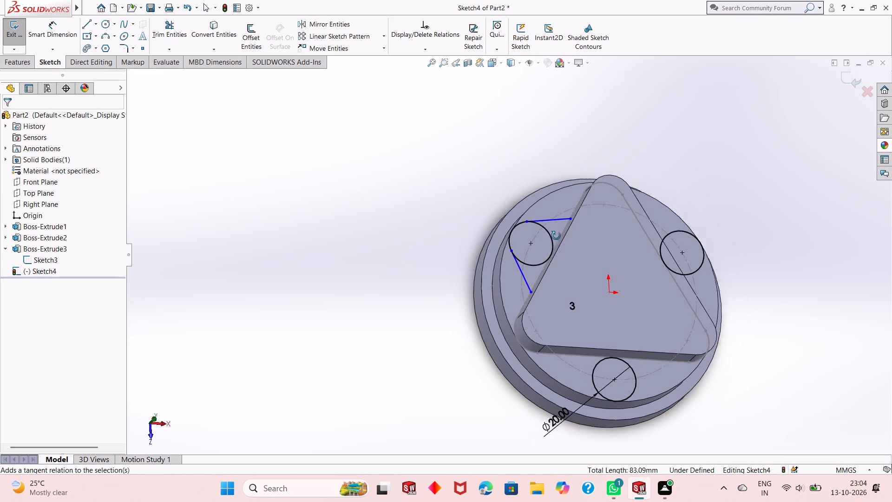
middle_drag(556, 236, 579, 277)
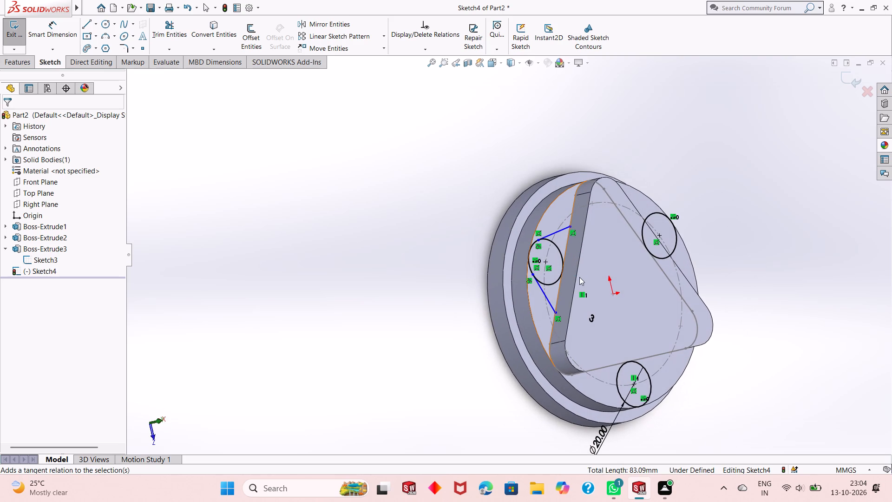
middle_drag(577, 240, 565, 275)
middle_drag(559, 311, 528, 287)
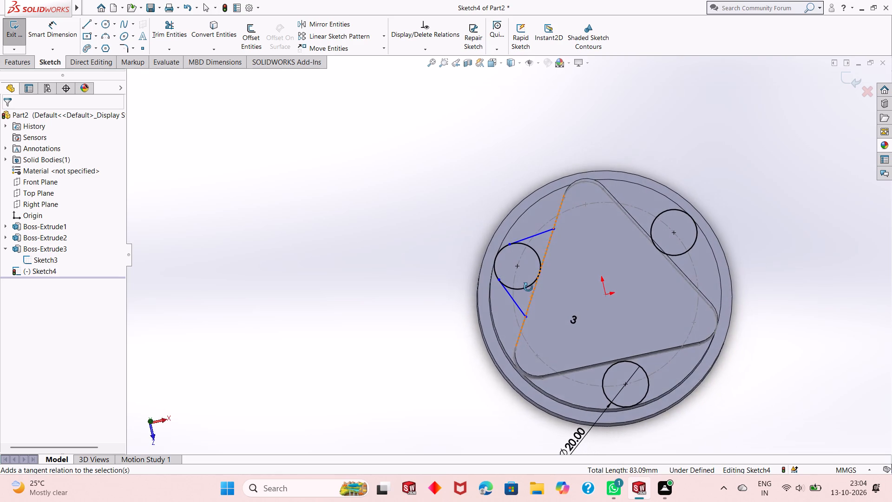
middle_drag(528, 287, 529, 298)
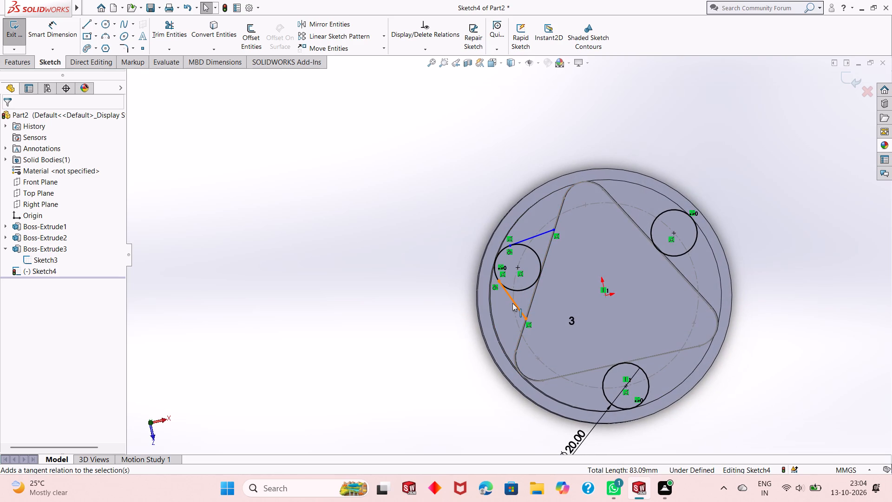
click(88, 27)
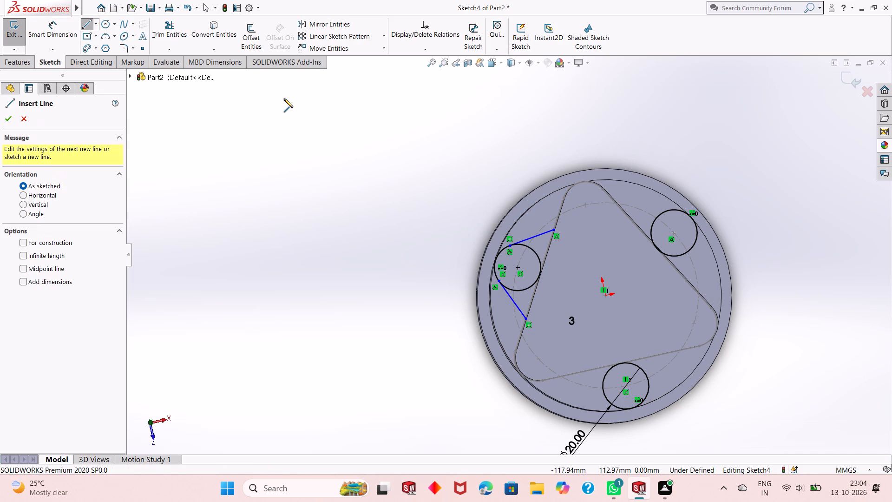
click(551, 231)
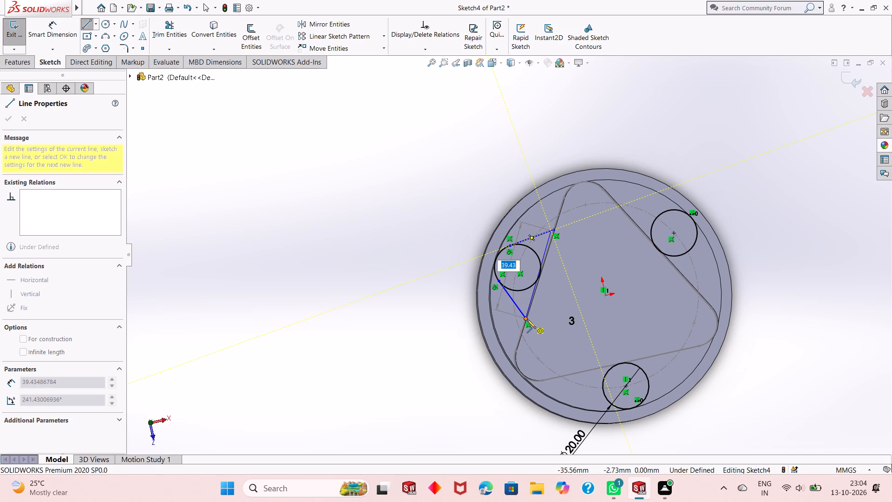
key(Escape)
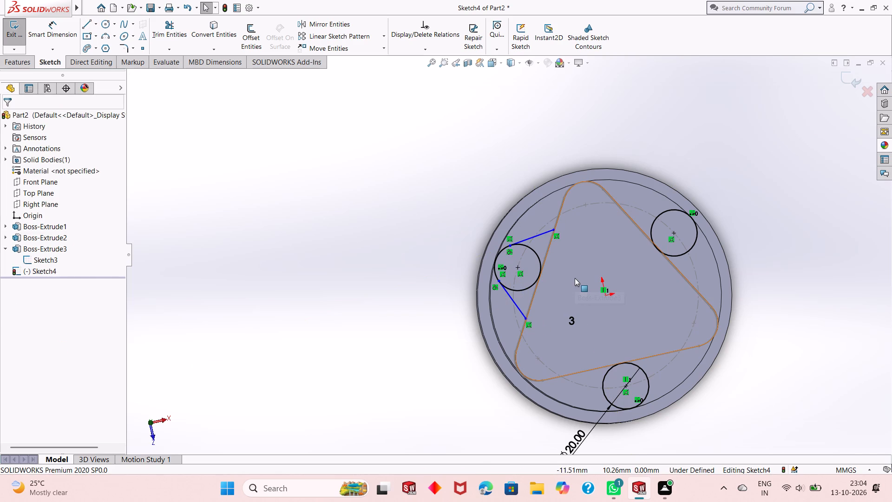
Undo the two tangent lines and their tangent relations at the upper-left 20 mm circle.
key(ctrl+z)
key(ctrl+8)
key(ctrl+z)
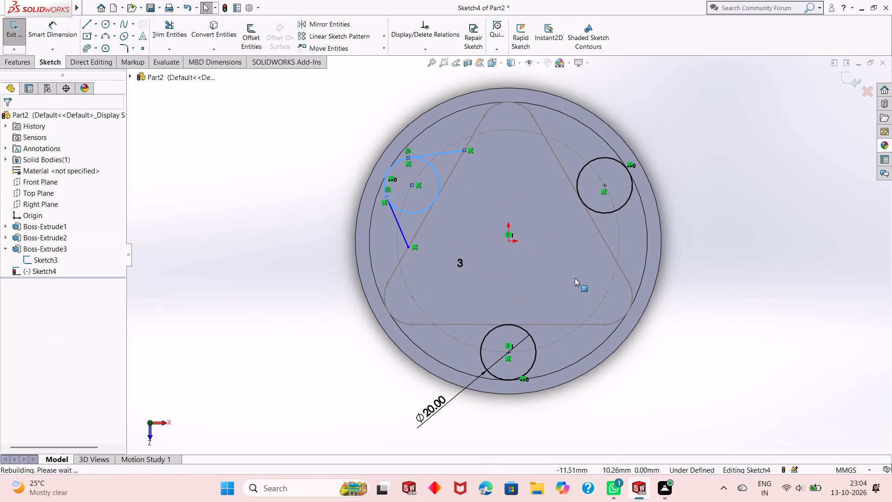
key(ctrl+z)
key(ctrl+z)
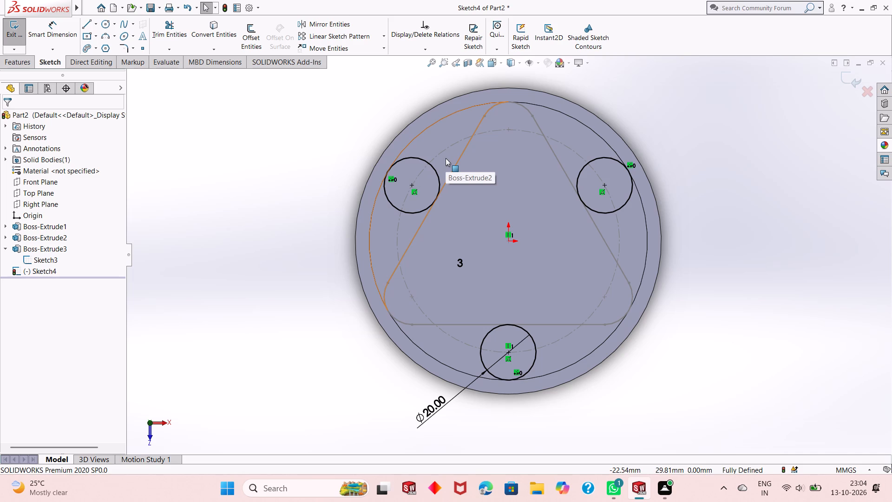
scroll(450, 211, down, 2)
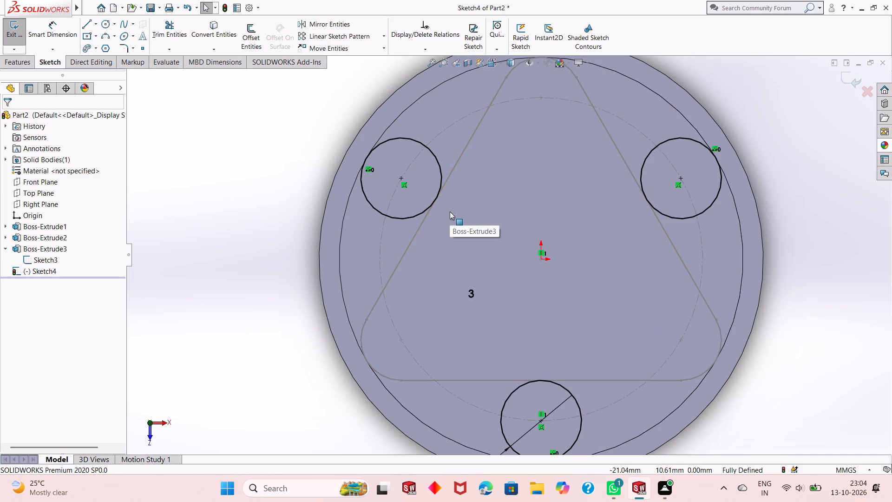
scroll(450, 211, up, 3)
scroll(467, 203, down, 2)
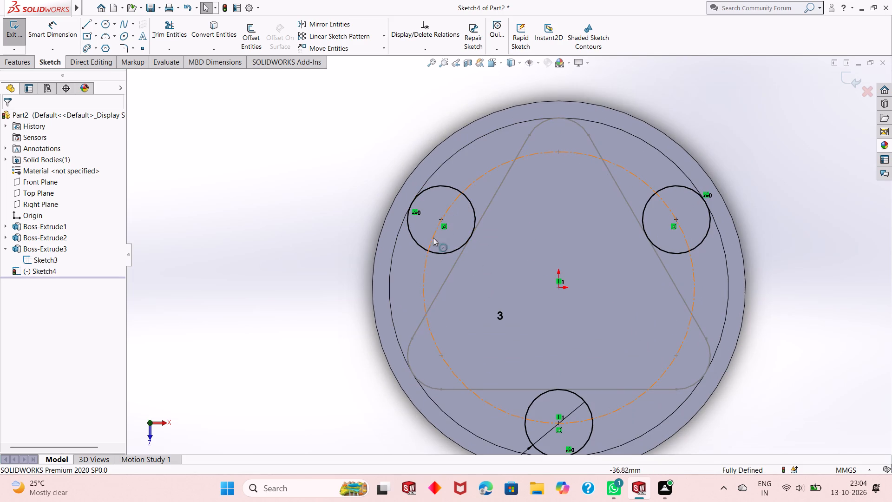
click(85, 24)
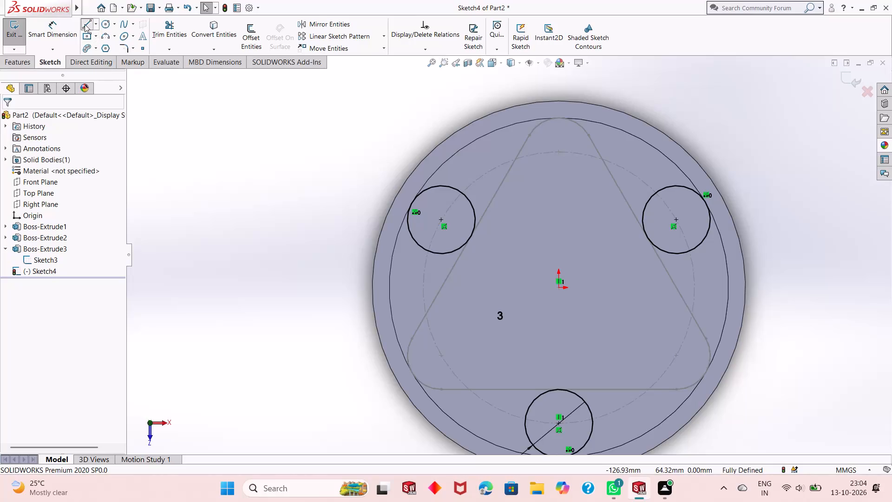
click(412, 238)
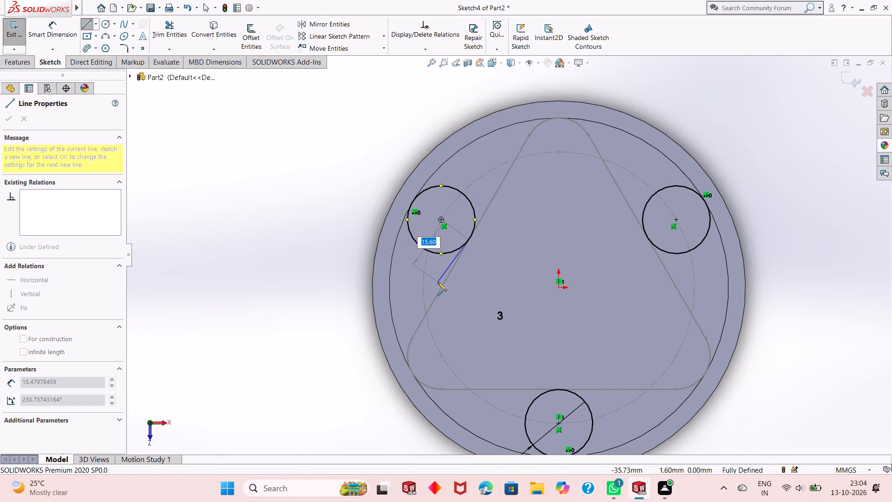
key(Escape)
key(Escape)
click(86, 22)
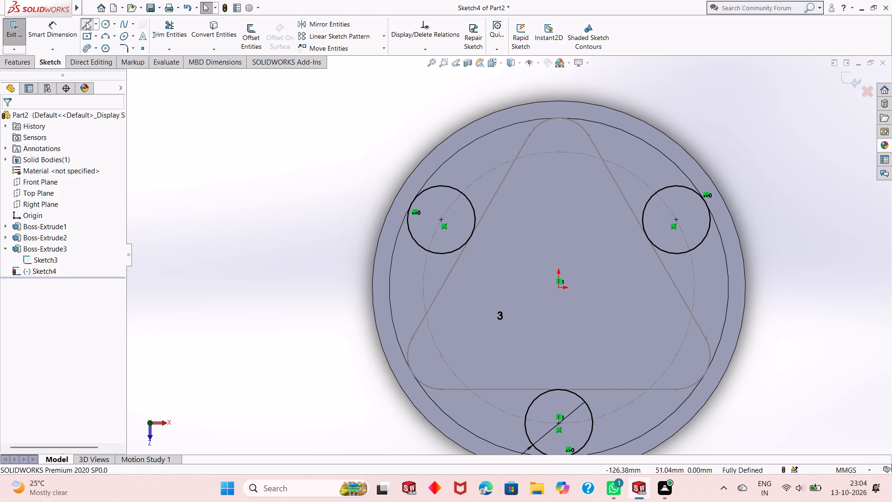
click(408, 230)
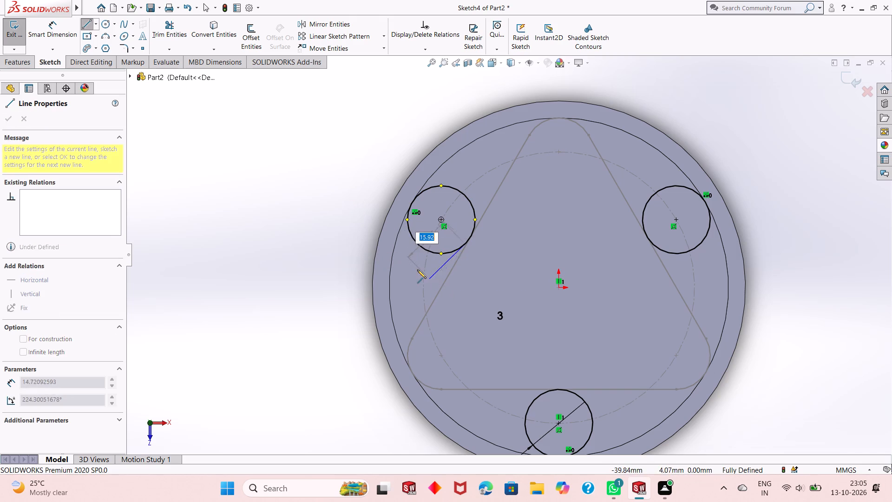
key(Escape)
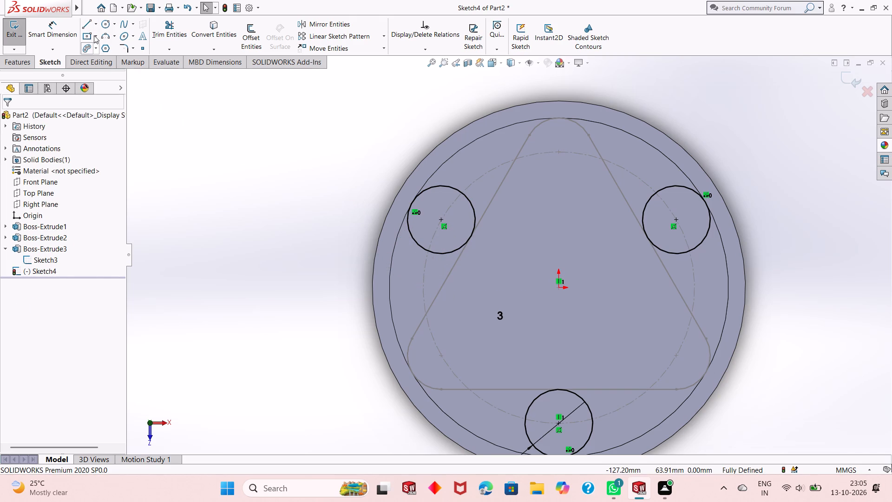
Sketch a line about 17.3 mm long, tangent to the upper-left circle's lower-left side and ending on the triangular boss's left edge.
click(89, 28)
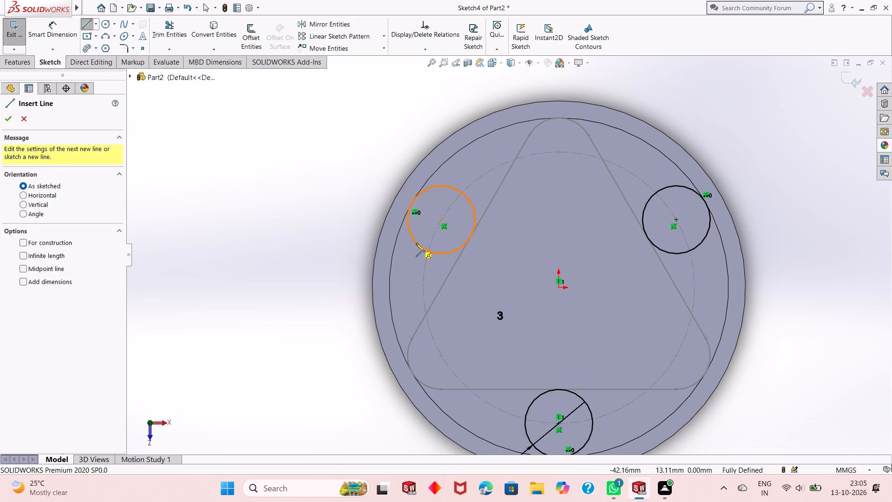
click(413, 238)
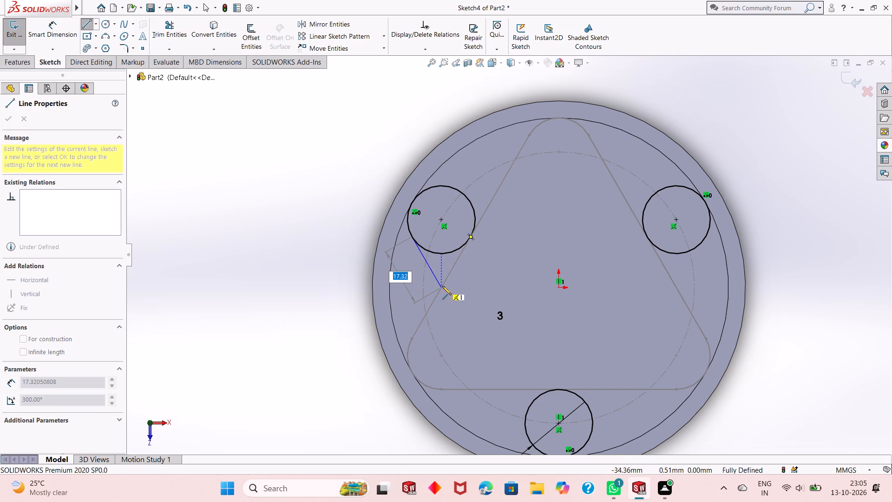
click(442, 286)
key(Escape)
key(Escape)
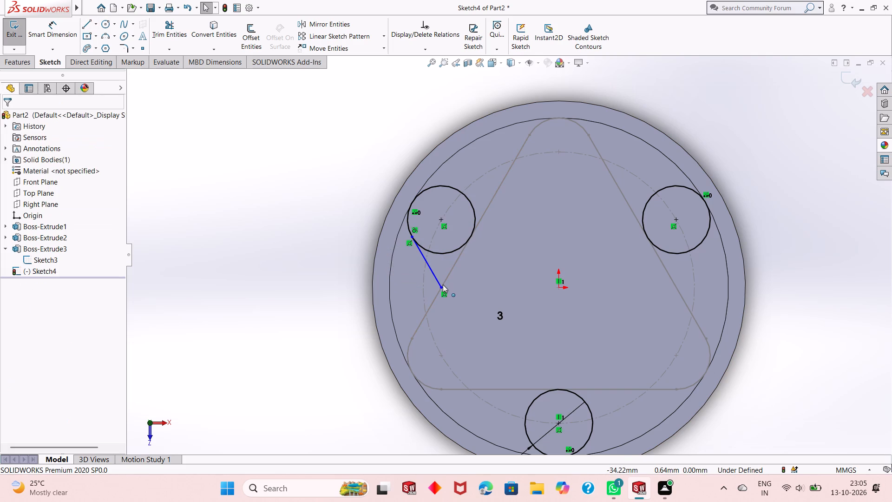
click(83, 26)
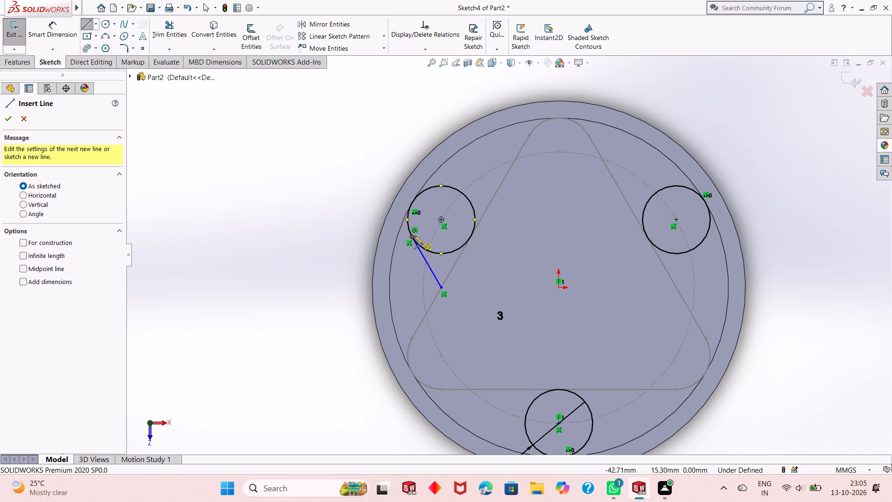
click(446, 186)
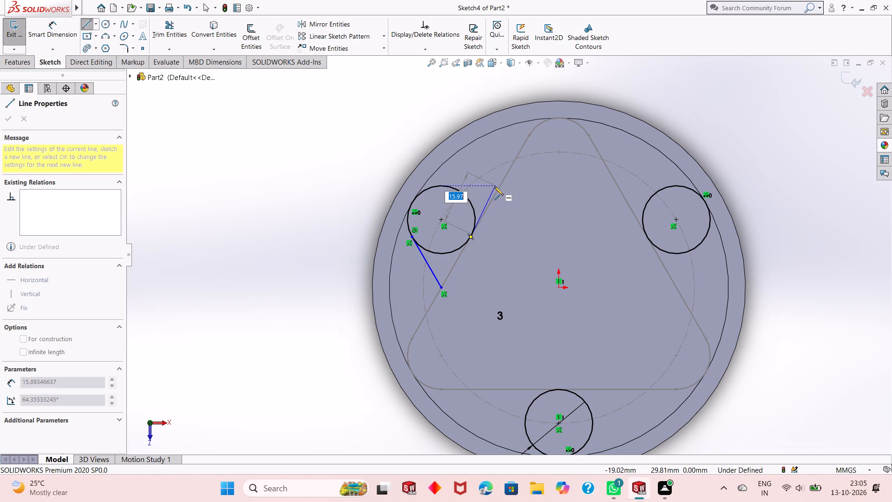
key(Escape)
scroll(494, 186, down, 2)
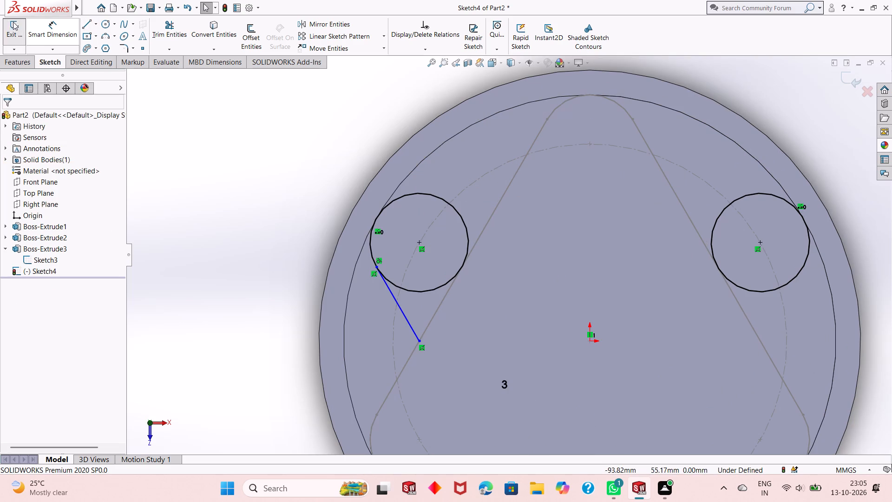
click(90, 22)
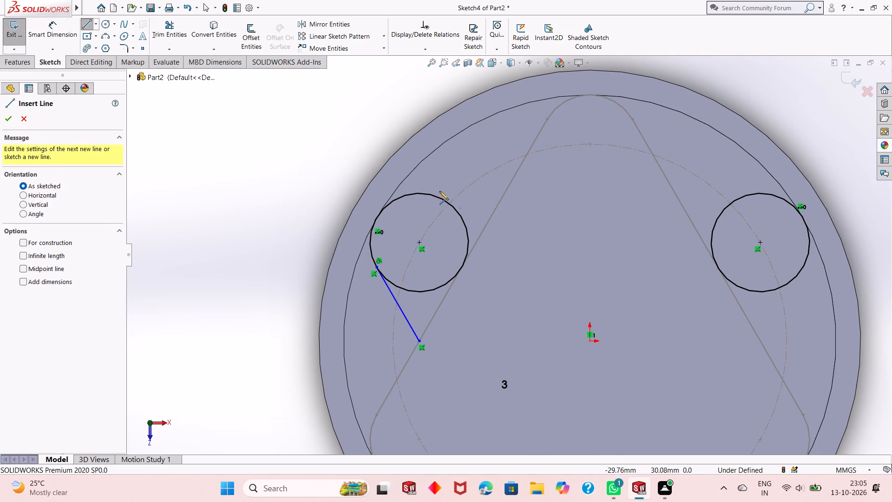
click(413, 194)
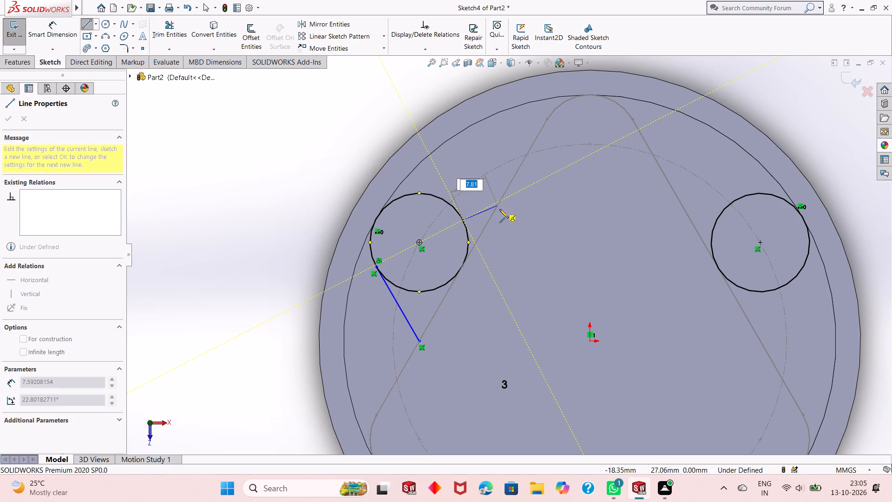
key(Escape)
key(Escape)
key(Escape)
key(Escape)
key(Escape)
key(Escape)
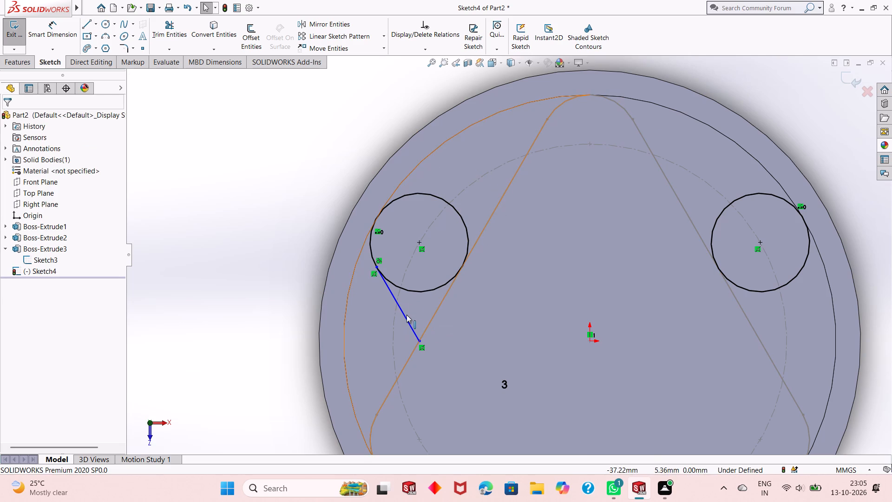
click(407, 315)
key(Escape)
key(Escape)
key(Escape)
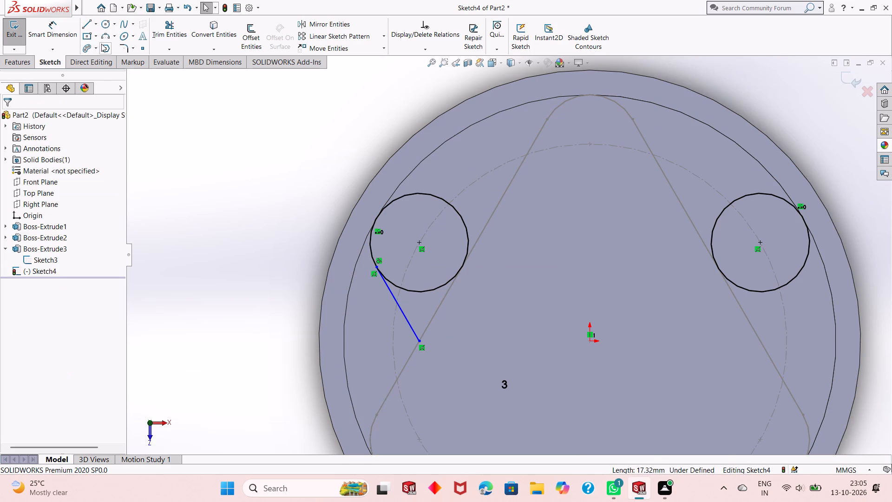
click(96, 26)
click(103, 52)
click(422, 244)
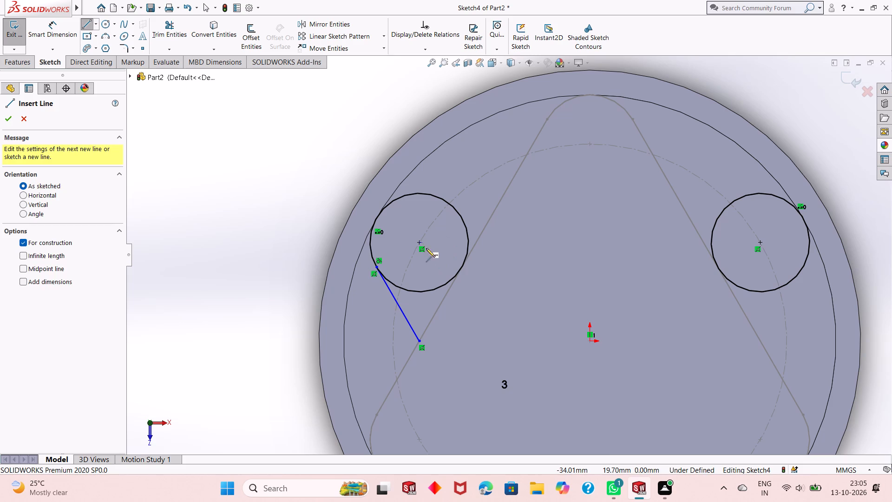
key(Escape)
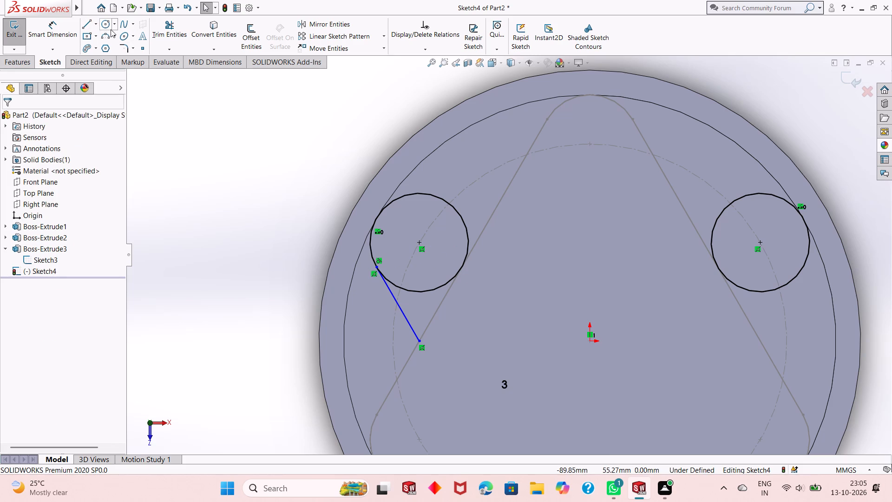
Draw a centerline from the upper-left circle's center to the circle's lower-right side, where it meets the triangular boss's left edge.
click(99, 23)
click(96, 50)
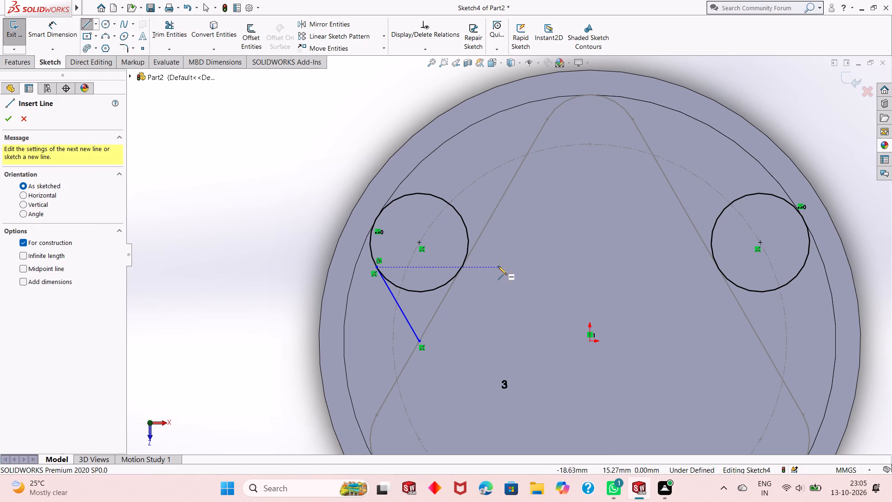
click(421, 242)
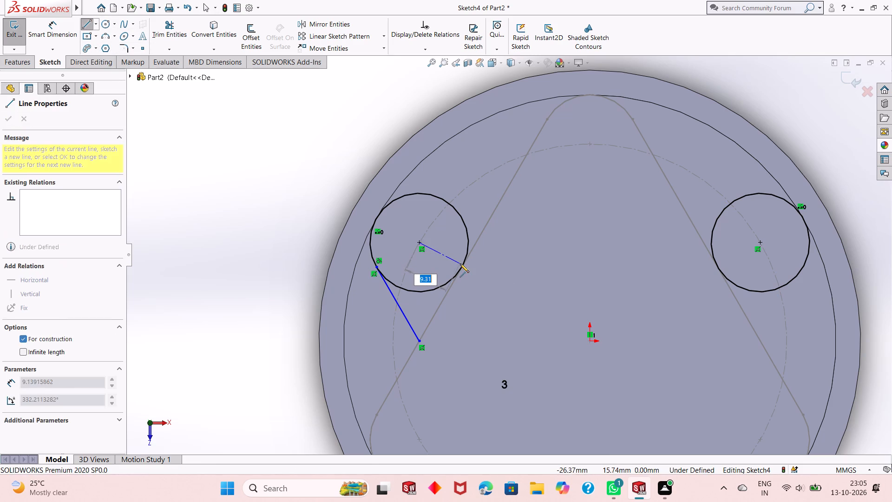
click(463, 264)
key(Escape)
key(Escape)
key(Escape)
key(Escape)
key(Escape)
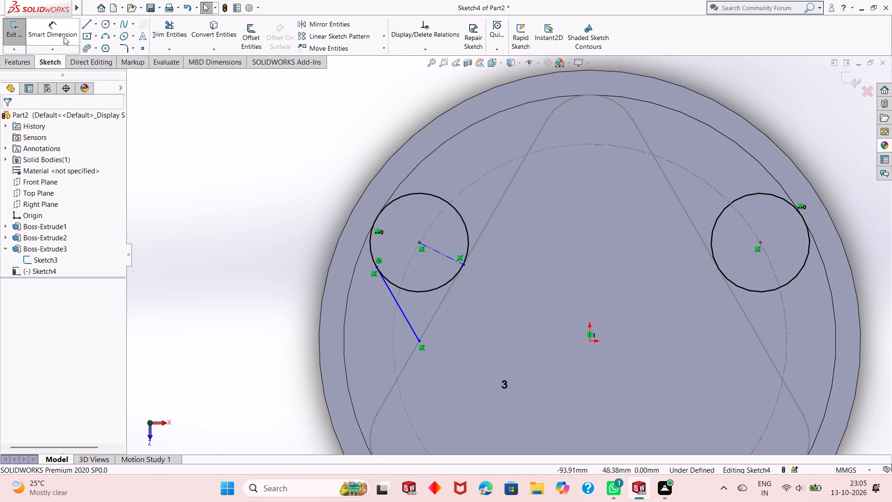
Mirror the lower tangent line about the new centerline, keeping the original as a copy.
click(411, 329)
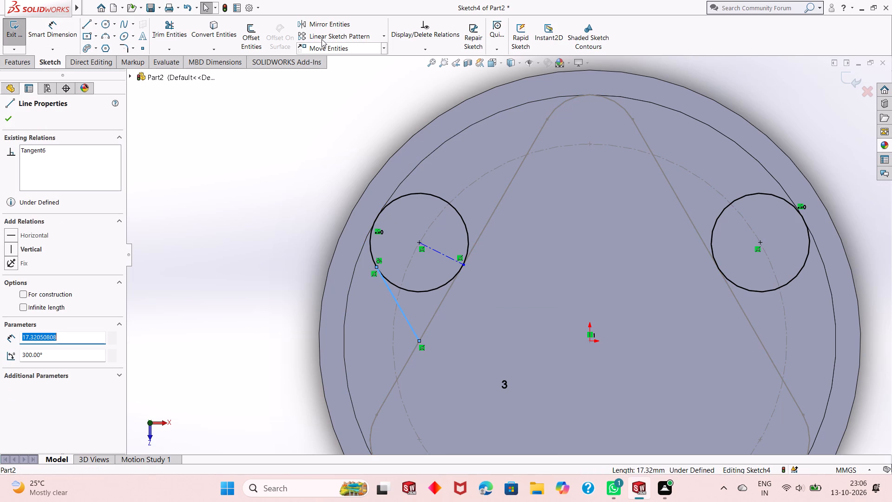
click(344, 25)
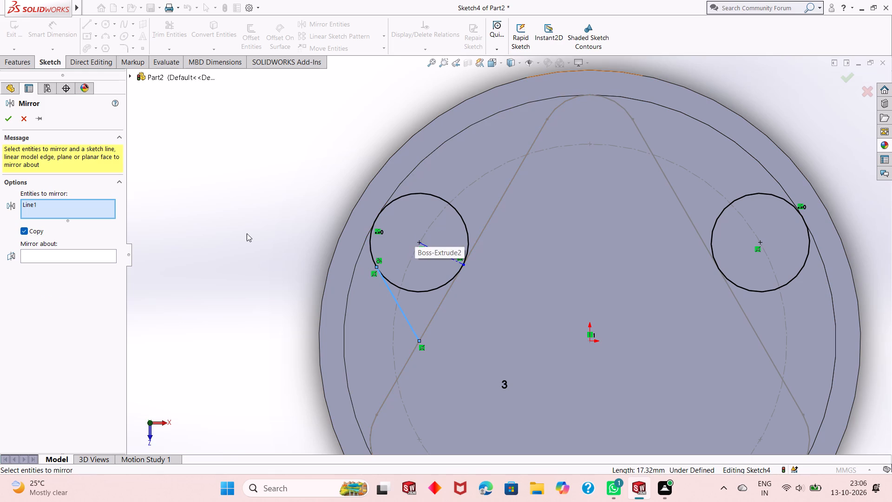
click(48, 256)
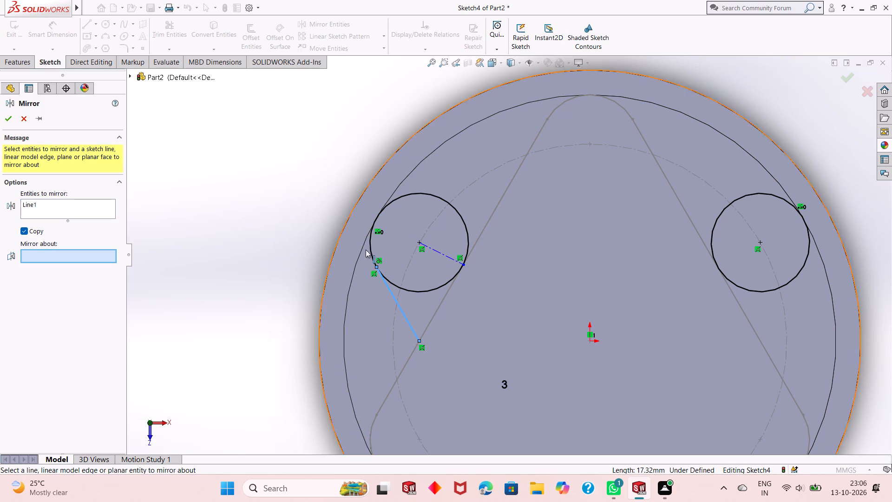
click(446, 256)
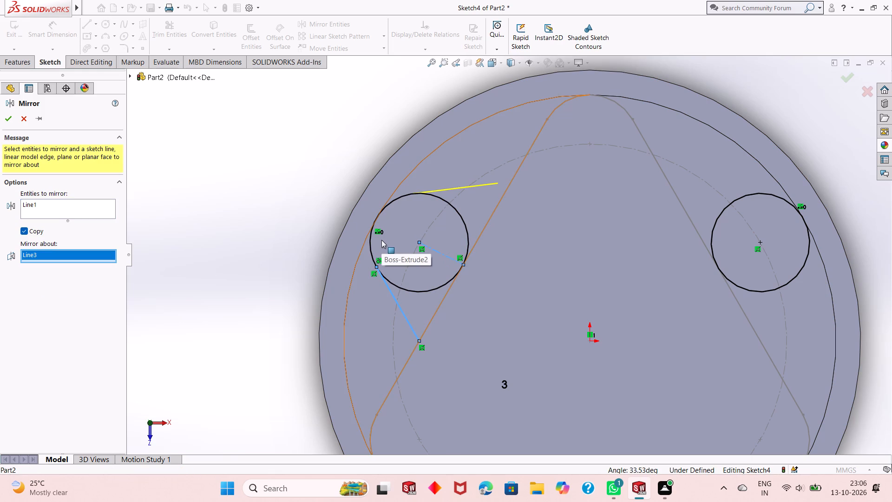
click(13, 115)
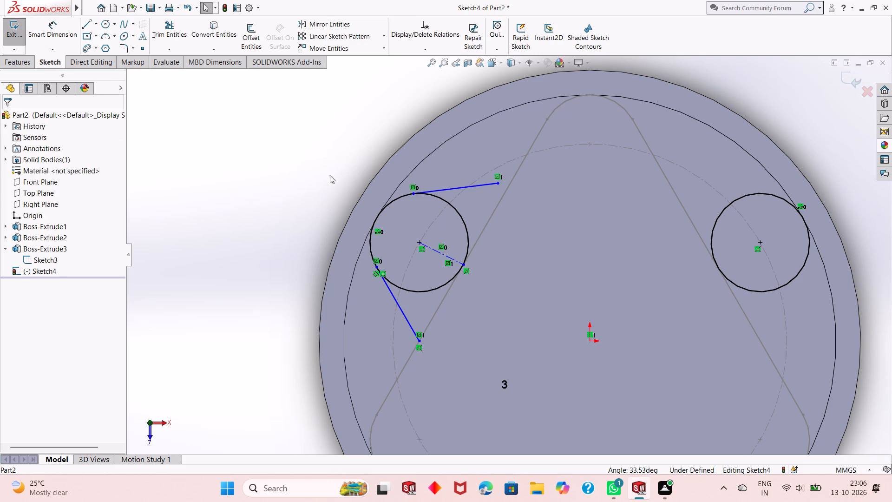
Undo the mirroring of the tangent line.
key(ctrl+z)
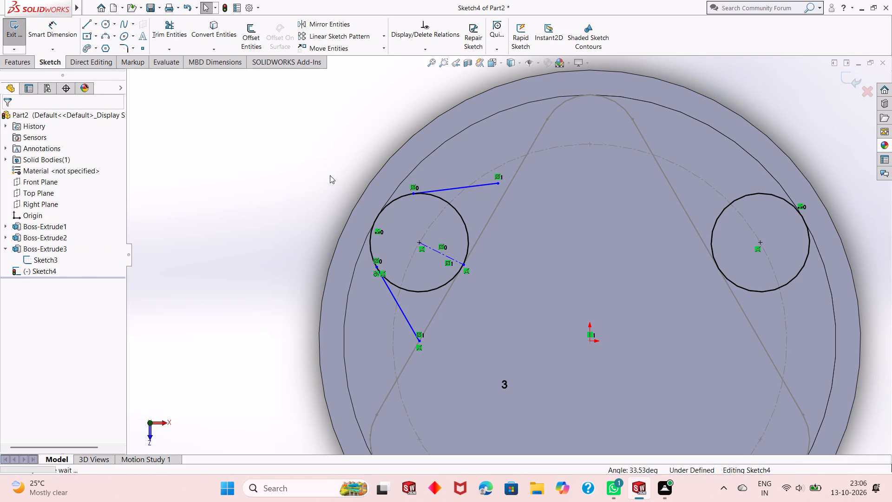
Undo the centerline drawn from the upper-left circle's center to the triangular boss's edge.
key(ctrl+z)
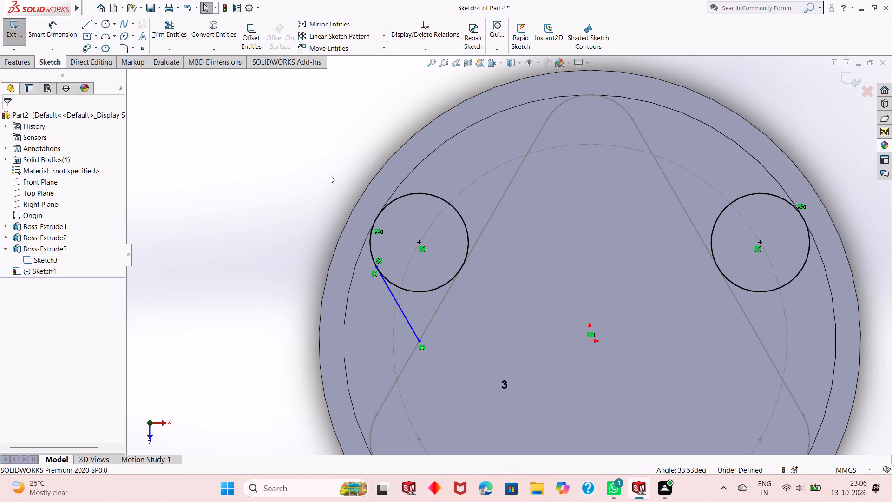
key(Escape)
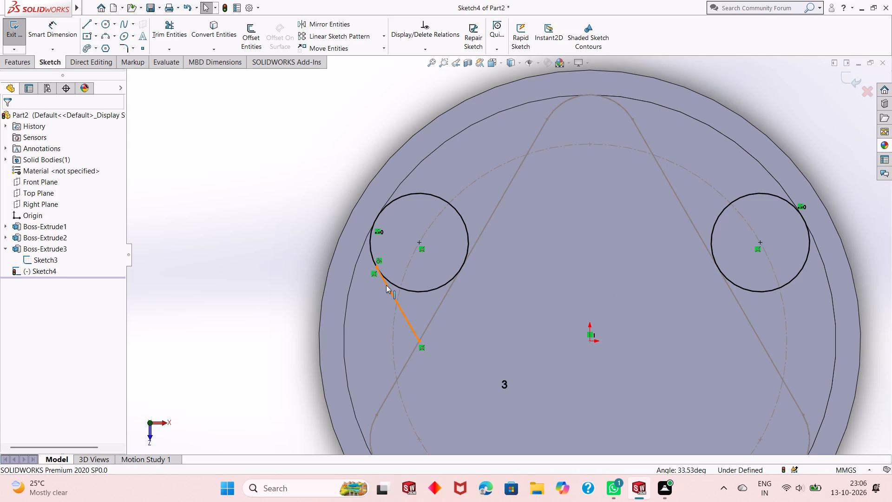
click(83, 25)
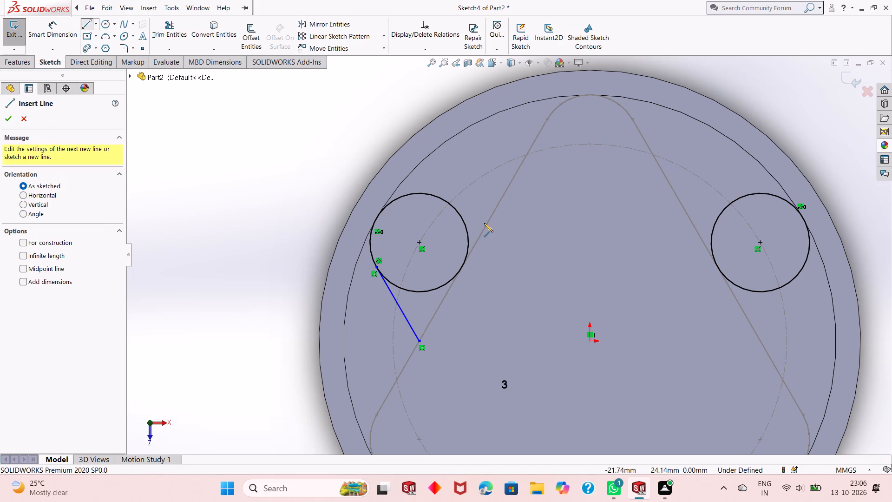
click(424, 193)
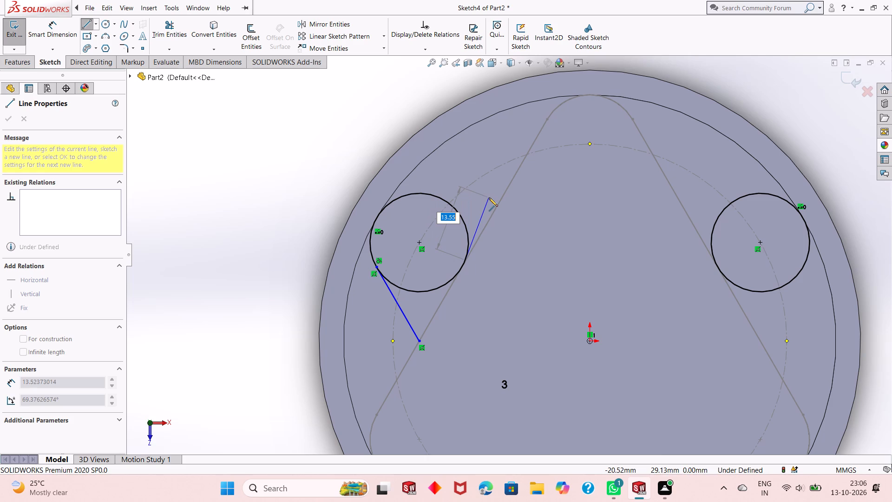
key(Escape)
Sketch a line tangent to the upper-left circle near its top and ending on the triangular boss's left edge.
click(87, 24)
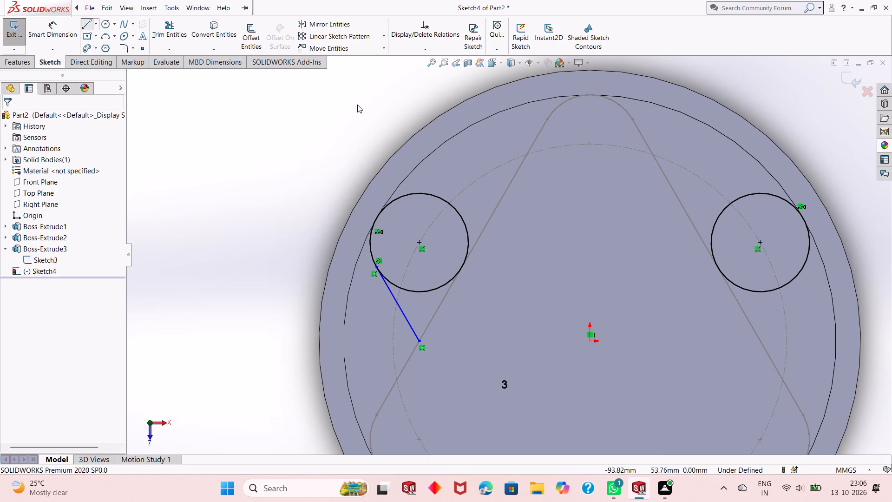
click(430, 194)
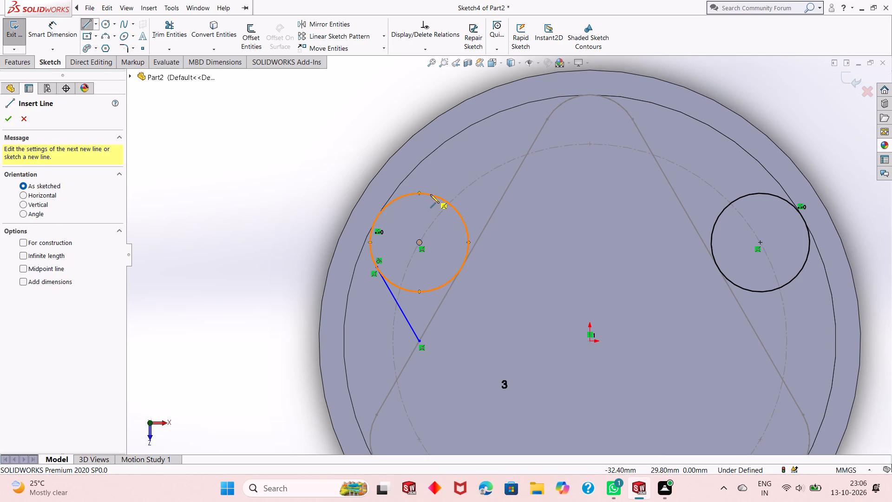
click(502, 198)
key(Escape)
key(Escape)
key(Escape)
key(Escape)
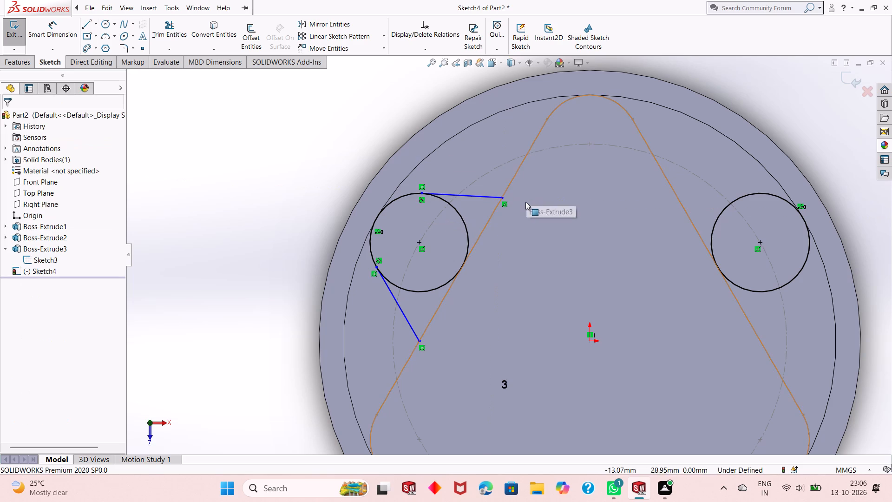
Sketch a closing line about 33.6 mm long on the boss's left edge, joining the free ends of the two tangent lines.
click(84, 29)
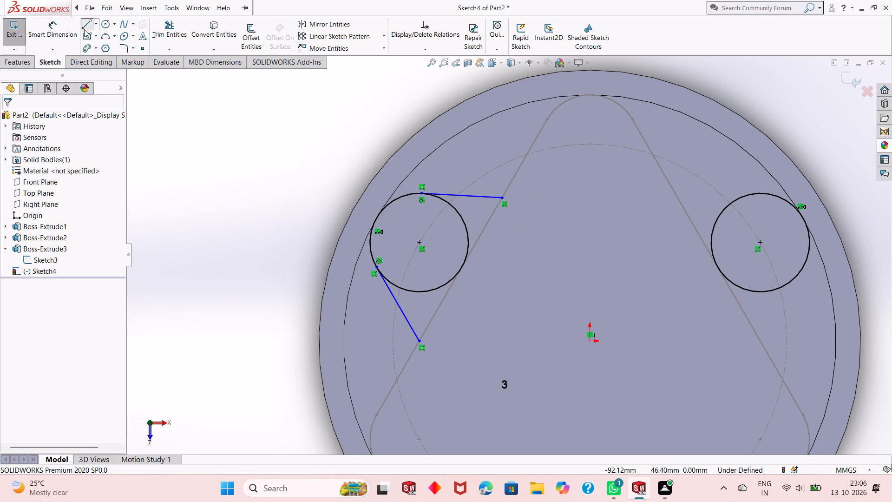
click(502, 198)
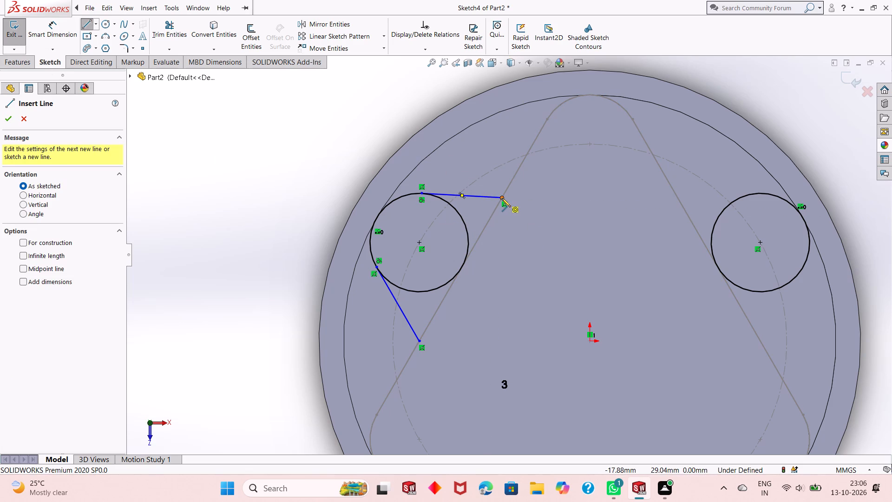
click(419, 342)
key(Escape)
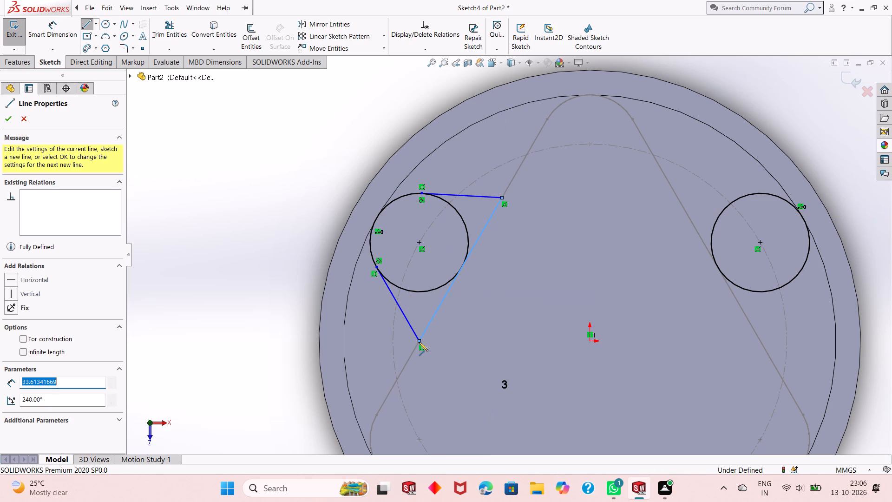
key(Escape)
key(Escape)
Apply tangent relations between the circle and each of the two lines running to the boss edge, lower line first.
middle_drag(496, 286, 592, 190)
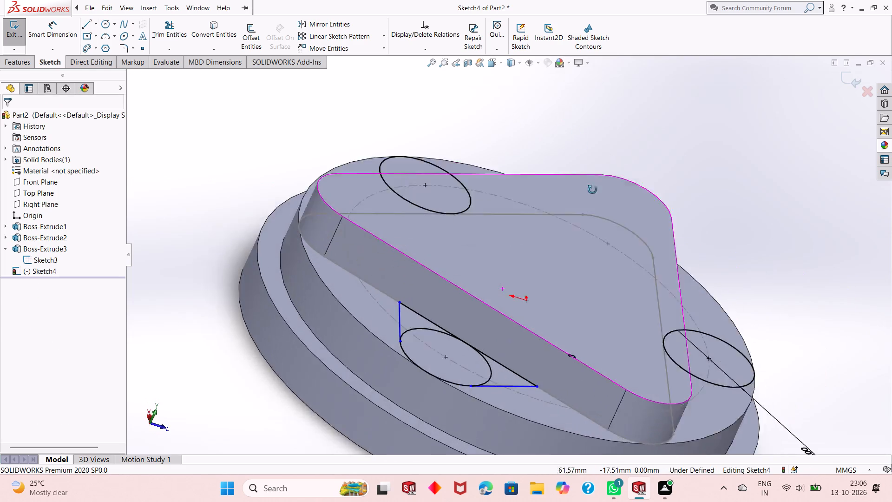
middle_drag(592, 190, 564, 269)
middle_drag(560, 271, 536, 245)
middle_click(538, 230)
scroll(496, 377, up, 1)
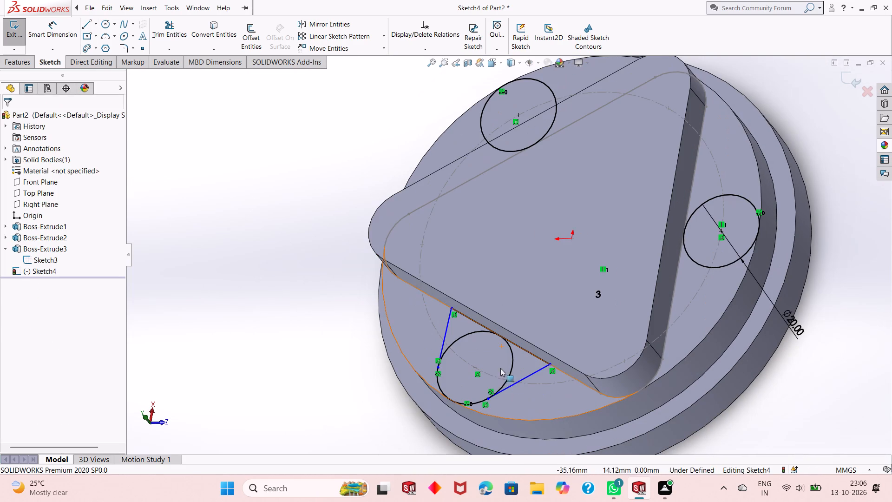
click(515, 383)
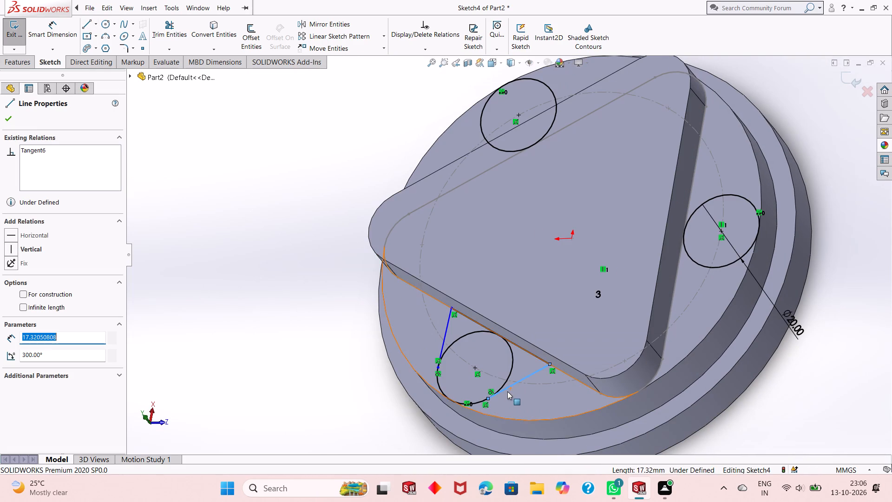
ctrl+click(476, 404)
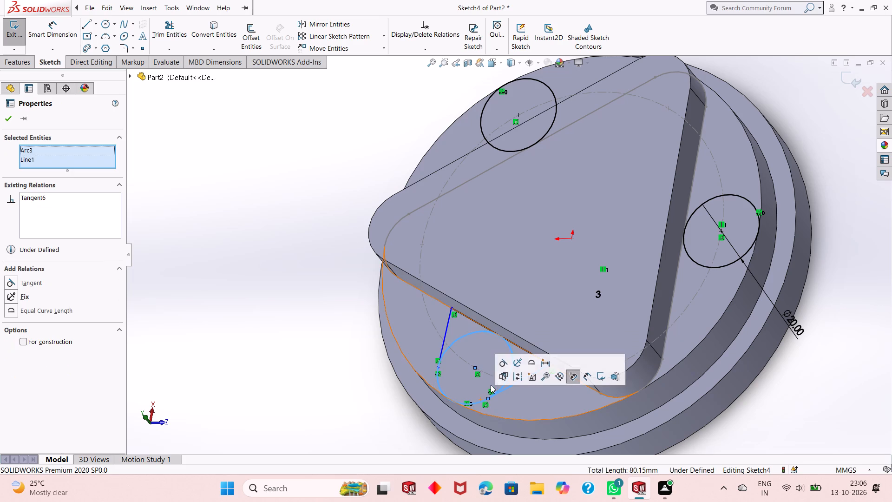
click(503, 358)
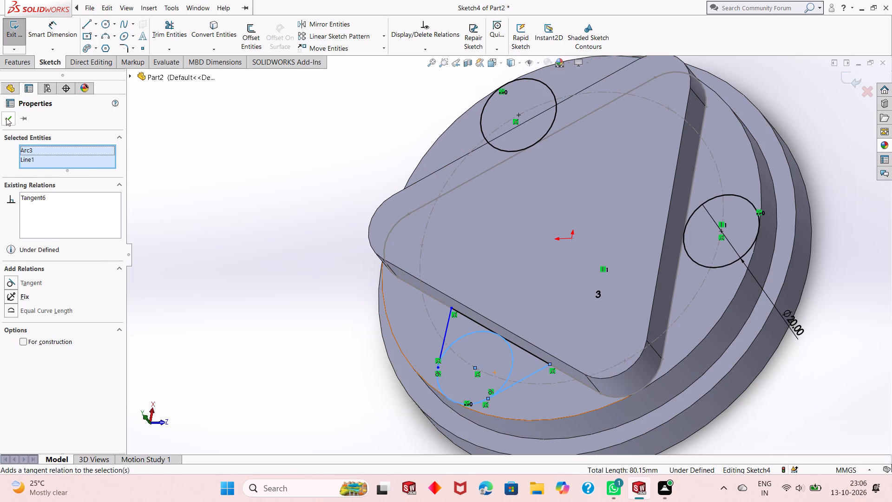
click(6, 118)
click(457, 342)
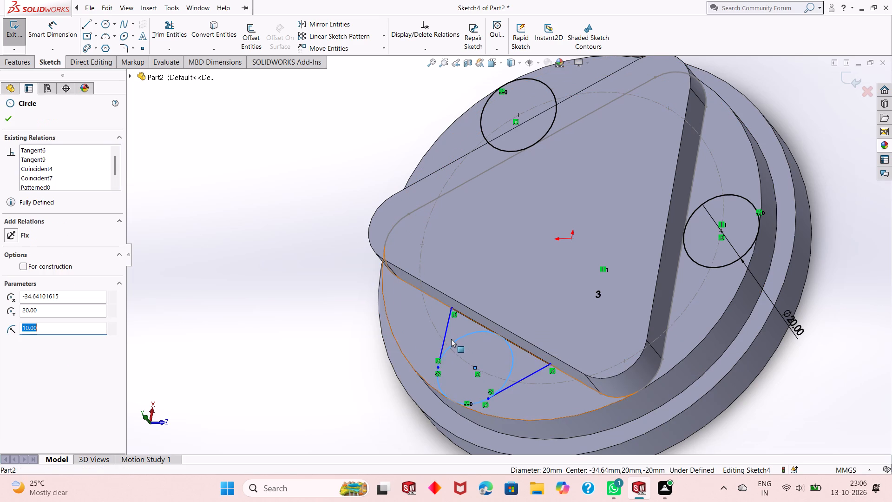
ctrl+click(446, 333)
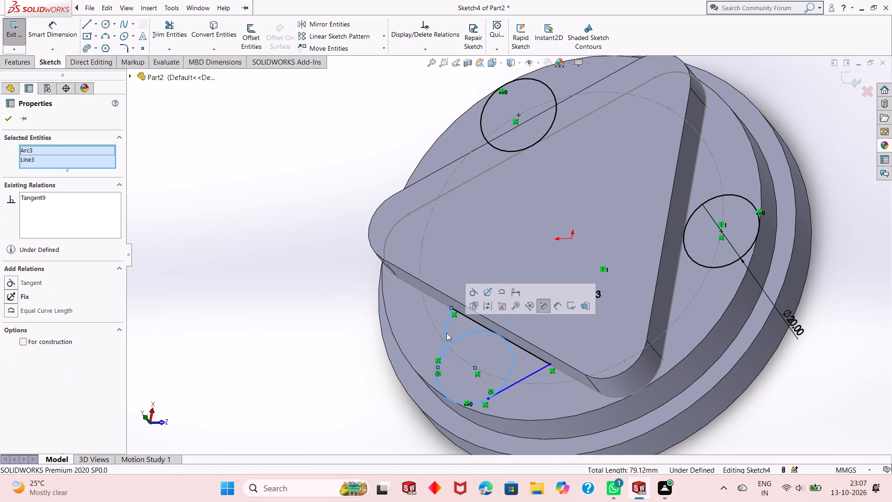
click(470, 288)
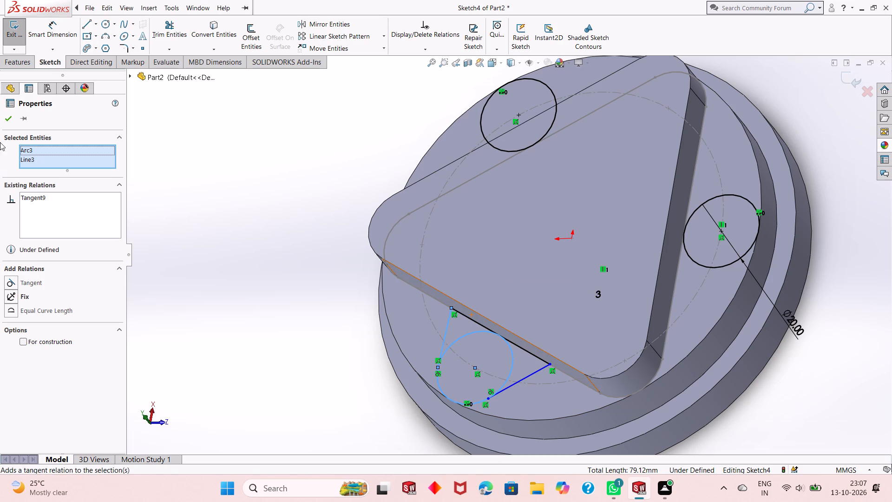
click(9, 123)
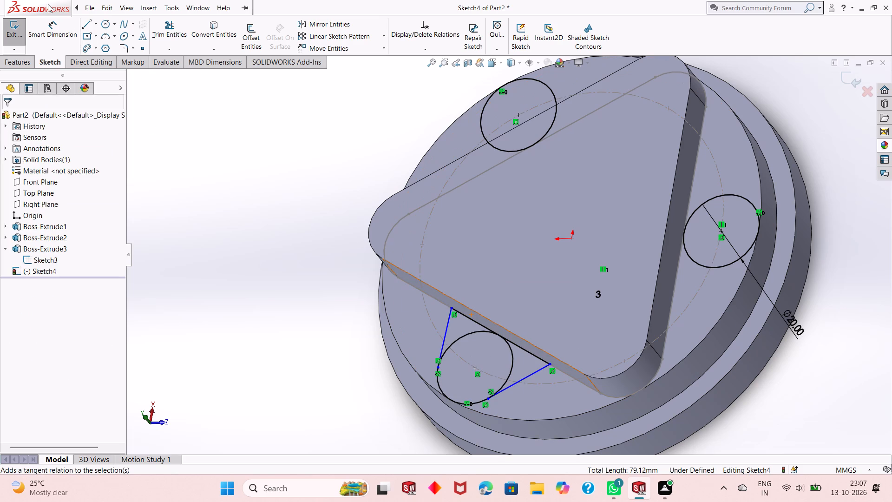
Dimension the closing line along the boss edge to 34 mm.
click(48, 35)
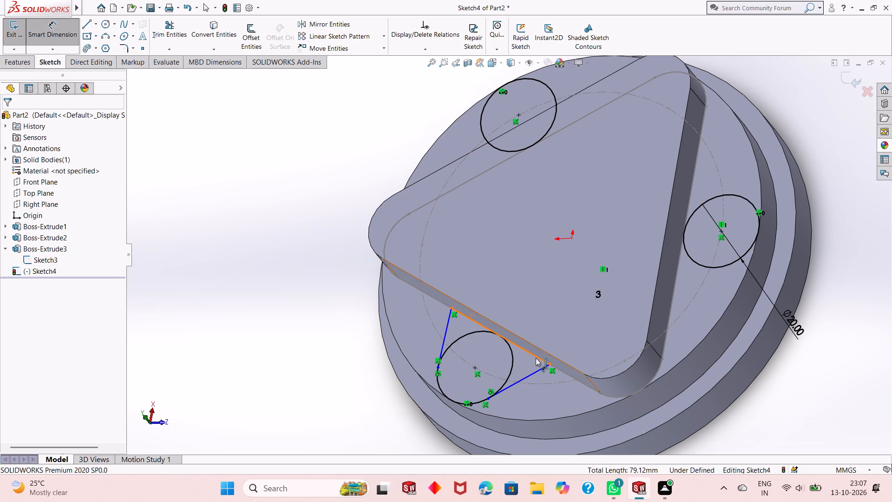
click(538, 358)
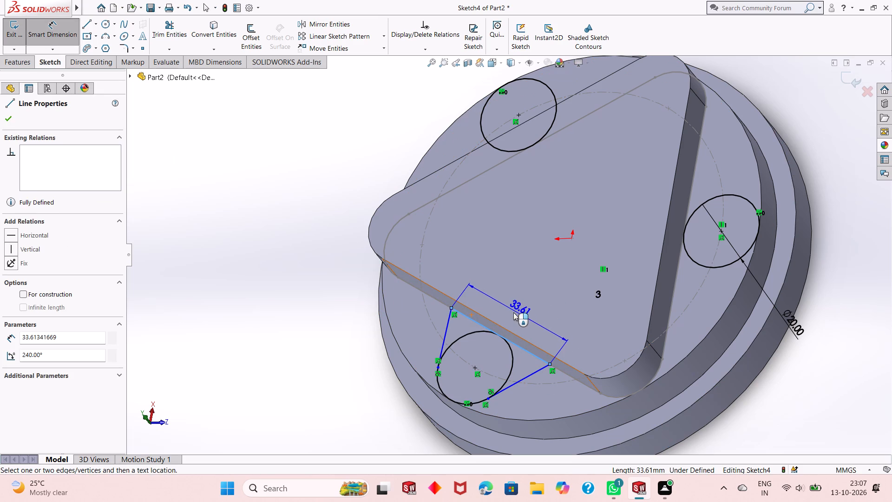
click(513, 312)
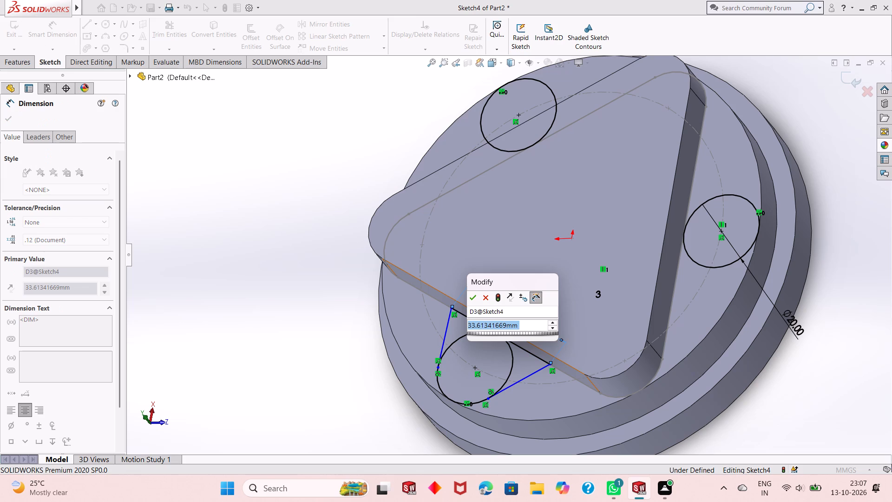
text(34)
key(Return)
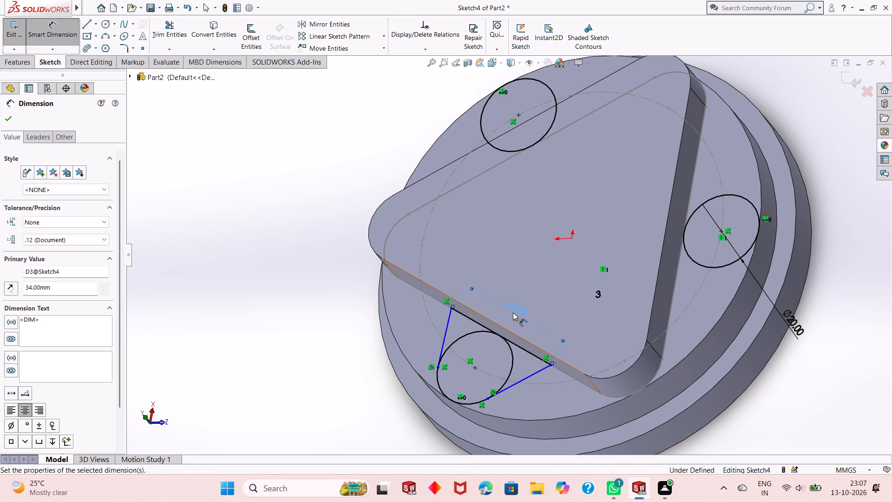
key(Escape)
key(Escape)
key(Escape)
Trim away the circle's inner portion between the two tangent points, leaving only the outer arc between the lines.
scroll(495, 342, down, 1)
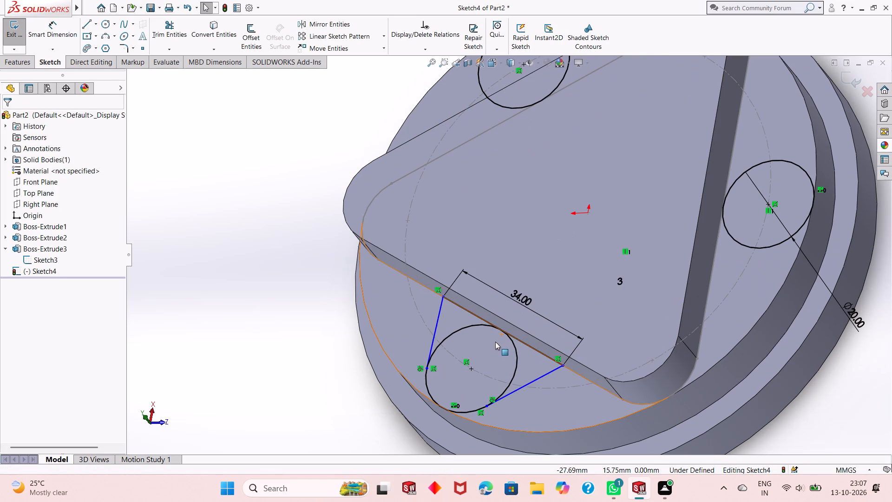
scroll(454, 350, up, 1)
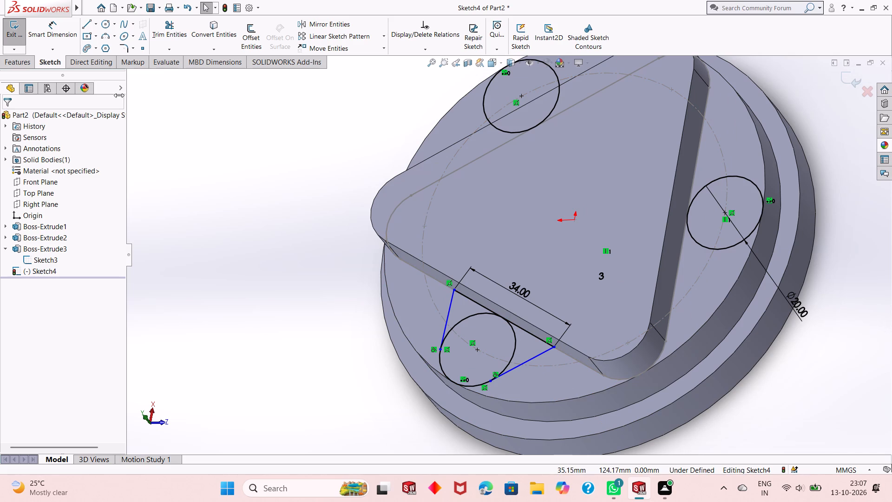
click(179, 32)
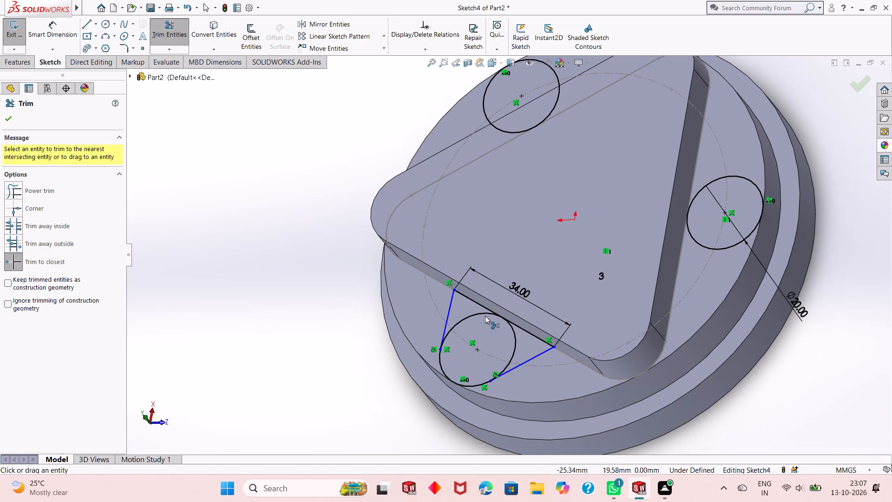
click(485, 315)
click(513, 339)
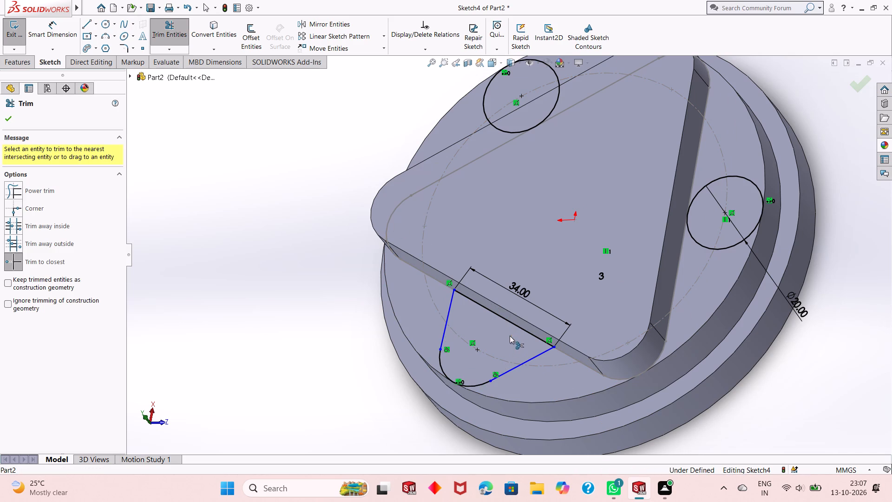
key(Escape)
key(Escape)
key(Escape)
key(Escape)
key(Escape)
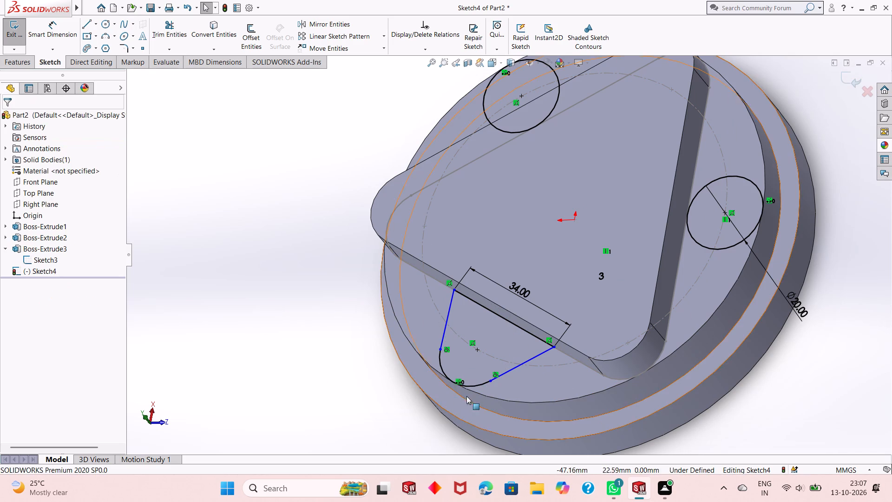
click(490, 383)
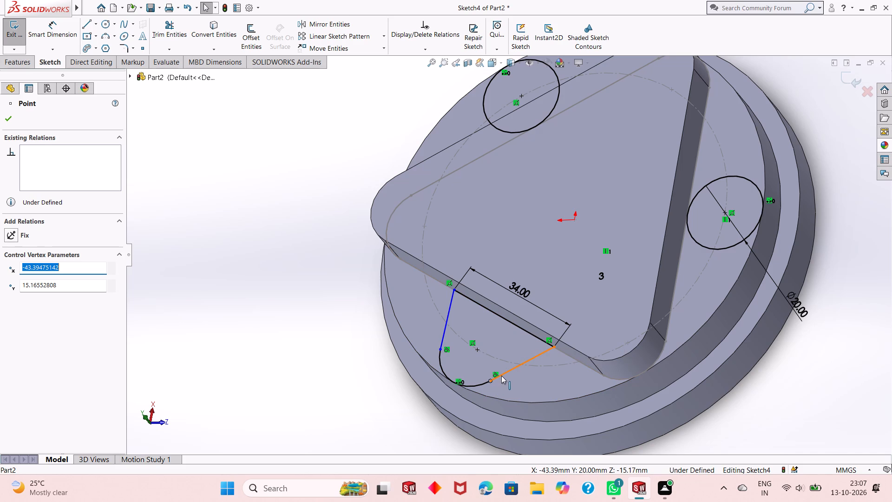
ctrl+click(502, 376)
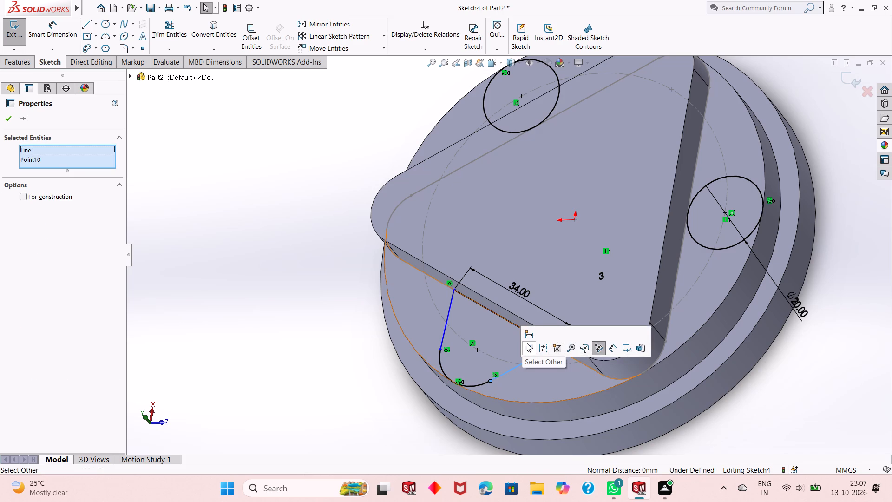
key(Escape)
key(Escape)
Apply a tangent relation at the endpoint where the lower tangent line meets the trimmed arc.
scroll(487, 388, down, 2)
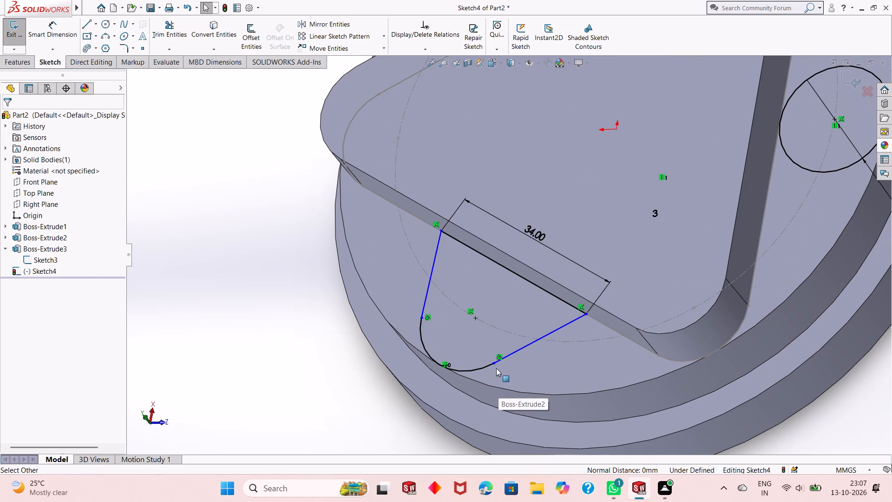
click(495, 363)
click(519, 324)
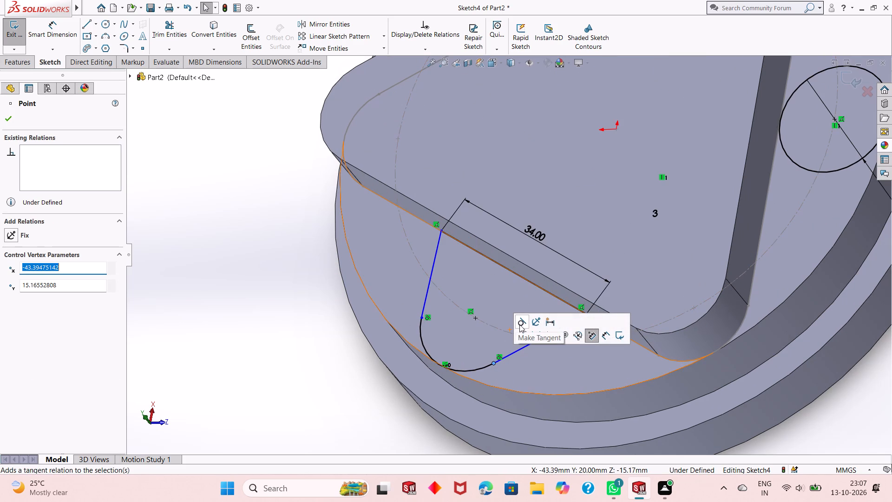
key(Escape)
key(Escape)
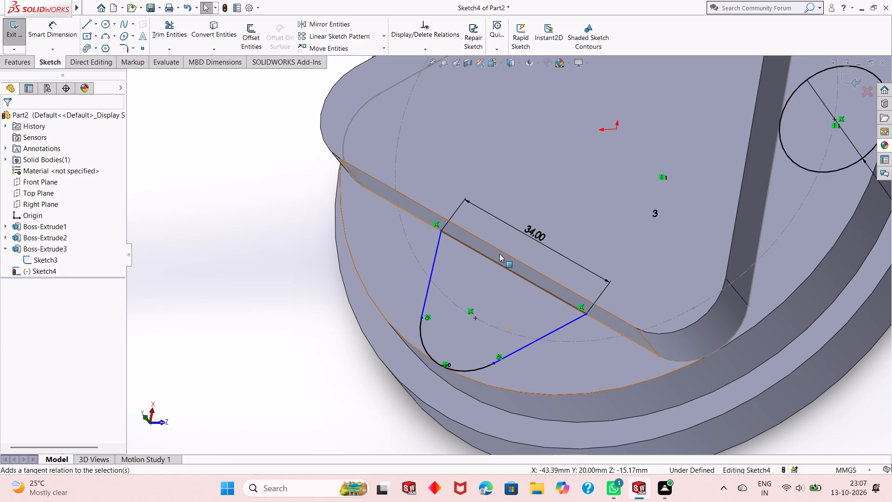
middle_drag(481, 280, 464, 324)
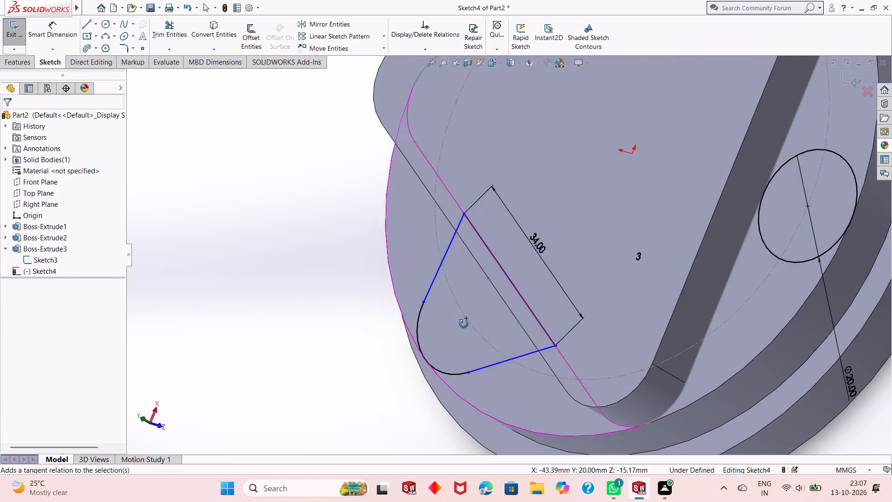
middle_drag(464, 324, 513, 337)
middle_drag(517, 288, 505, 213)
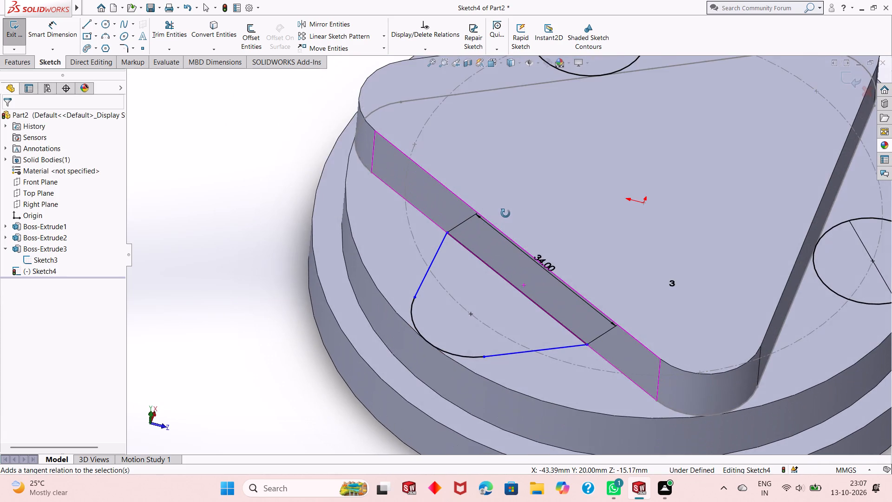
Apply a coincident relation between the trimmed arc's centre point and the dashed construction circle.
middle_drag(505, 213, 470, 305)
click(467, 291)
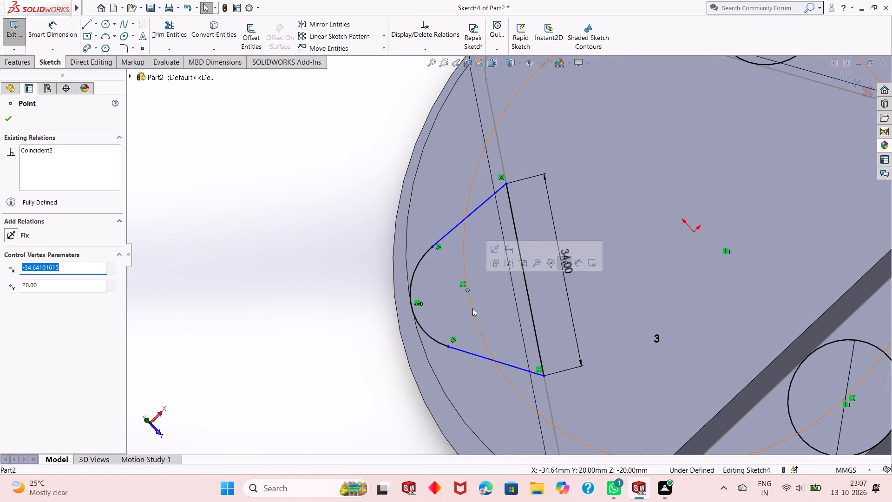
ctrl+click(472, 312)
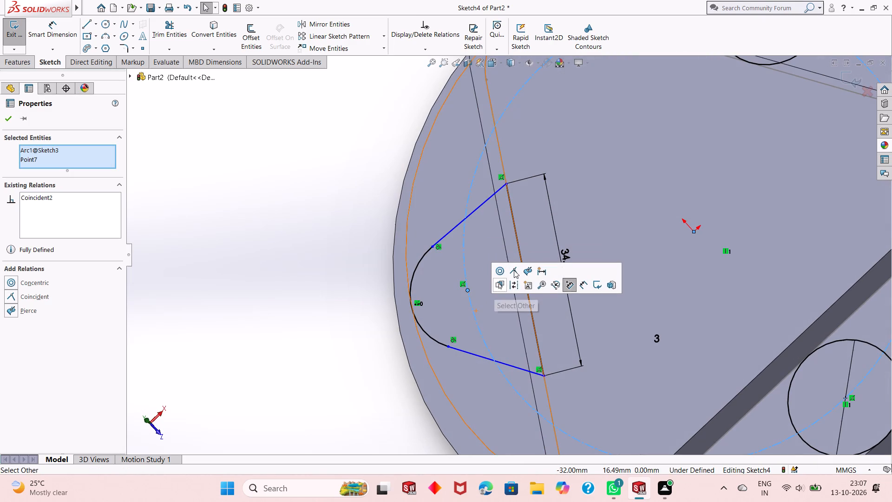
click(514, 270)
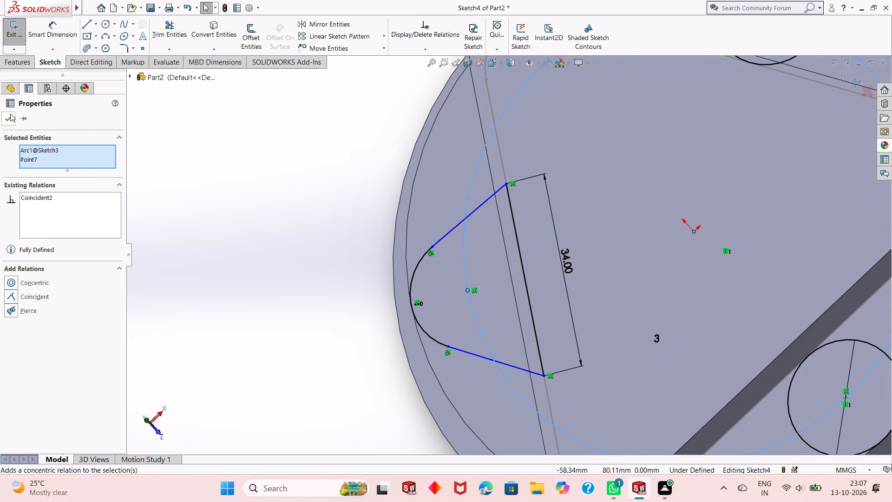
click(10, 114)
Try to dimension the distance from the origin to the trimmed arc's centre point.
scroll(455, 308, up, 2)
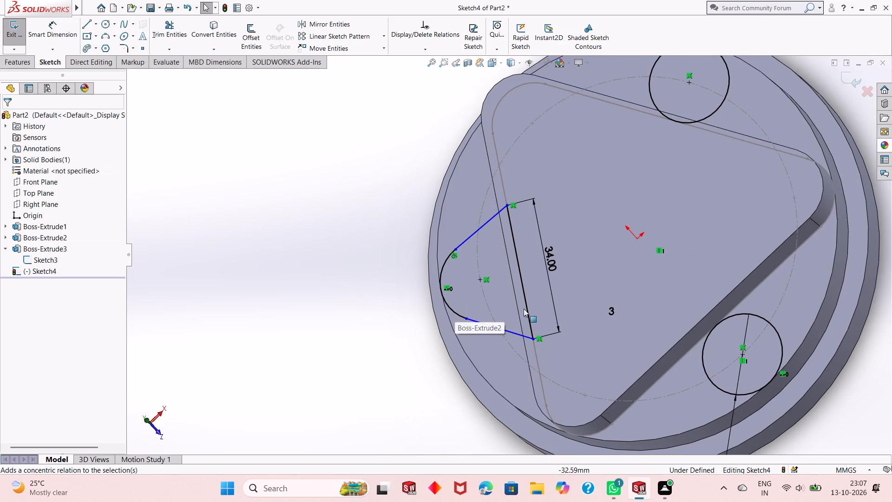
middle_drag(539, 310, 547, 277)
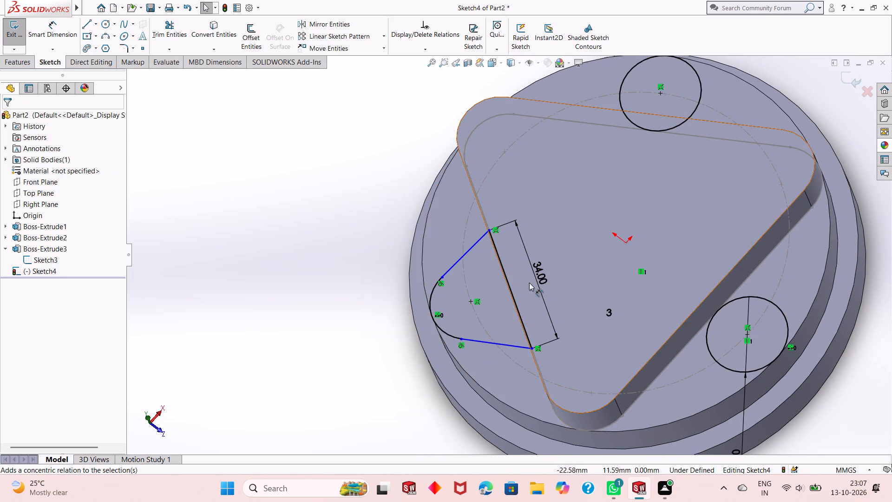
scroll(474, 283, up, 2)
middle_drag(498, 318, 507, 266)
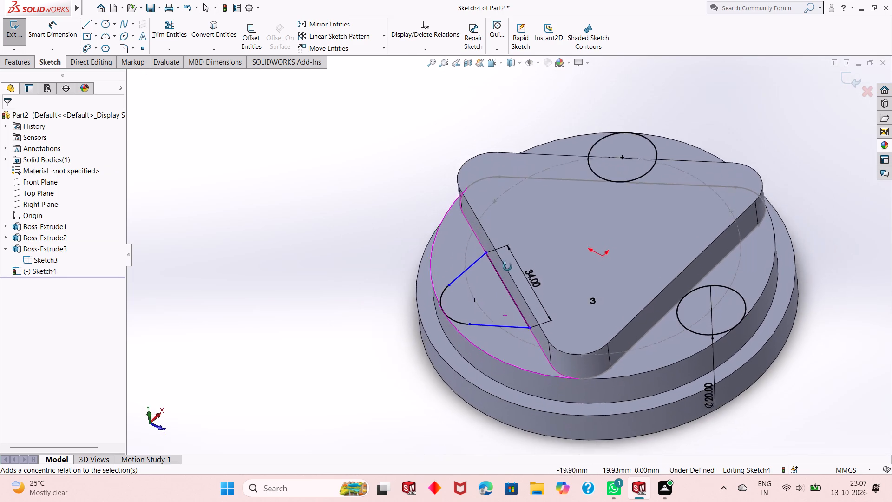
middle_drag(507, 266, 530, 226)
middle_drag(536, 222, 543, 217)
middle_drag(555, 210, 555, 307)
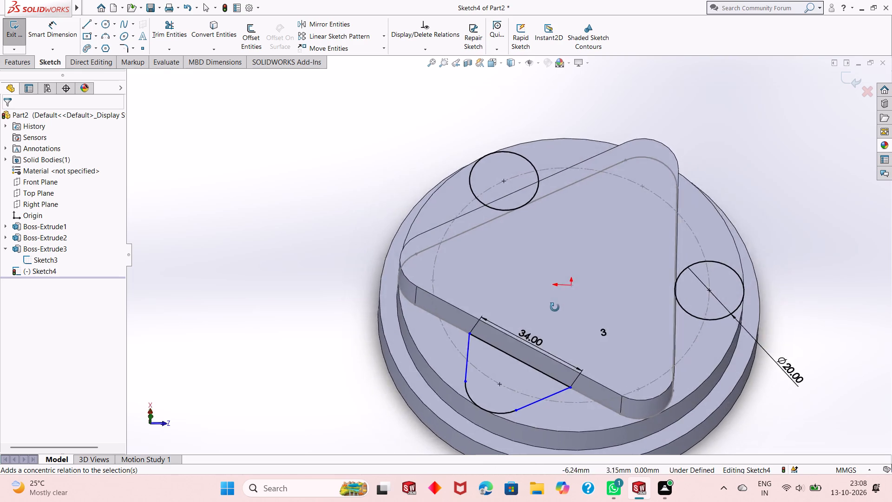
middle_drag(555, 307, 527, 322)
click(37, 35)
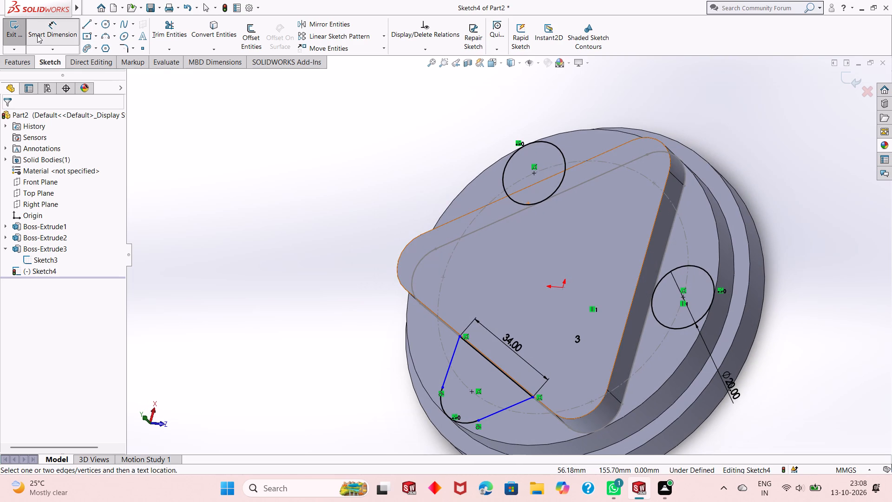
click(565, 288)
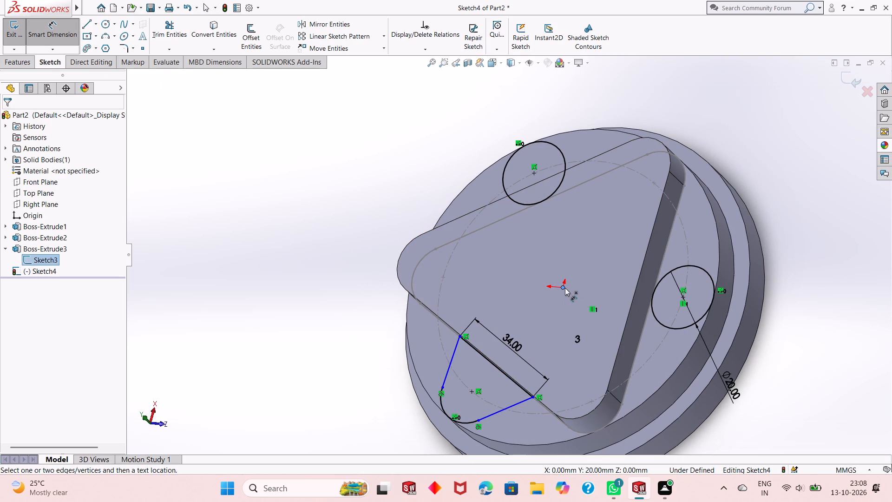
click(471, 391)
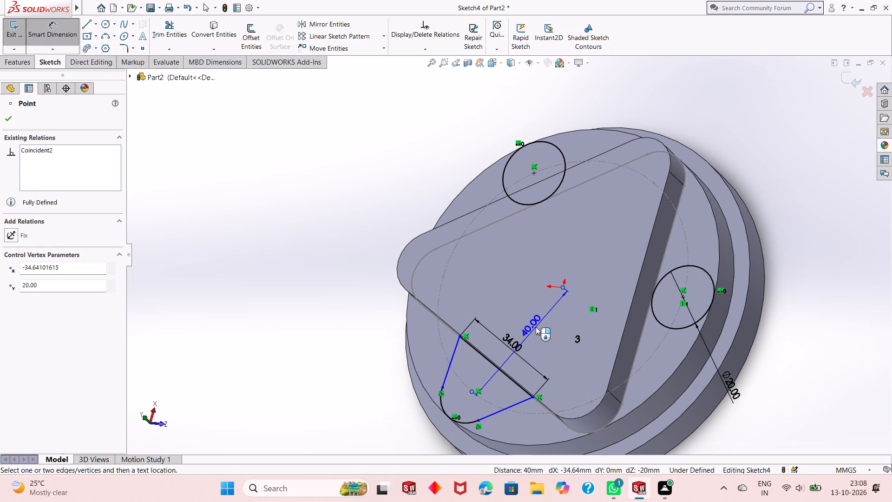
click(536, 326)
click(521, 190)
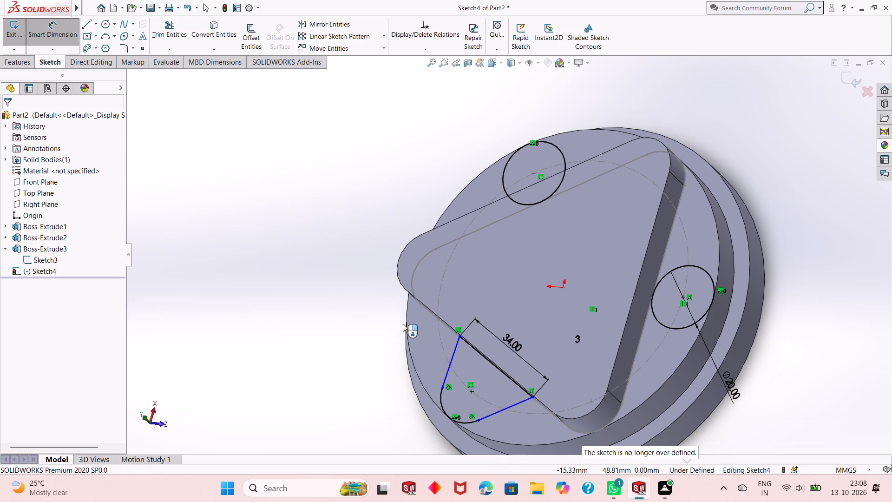
Set the length of the lobe's closing line along the boss edge to 33 mm.
key(ctrl+8)
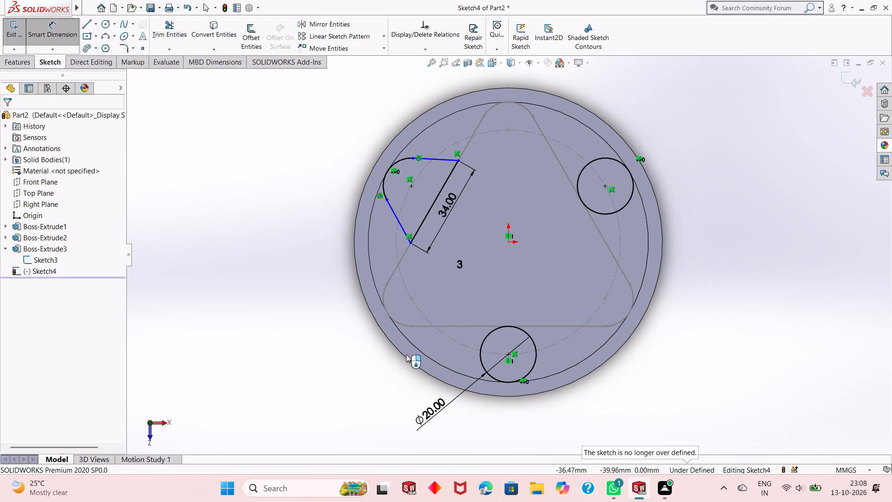
scroll(446, 192, up, 1)
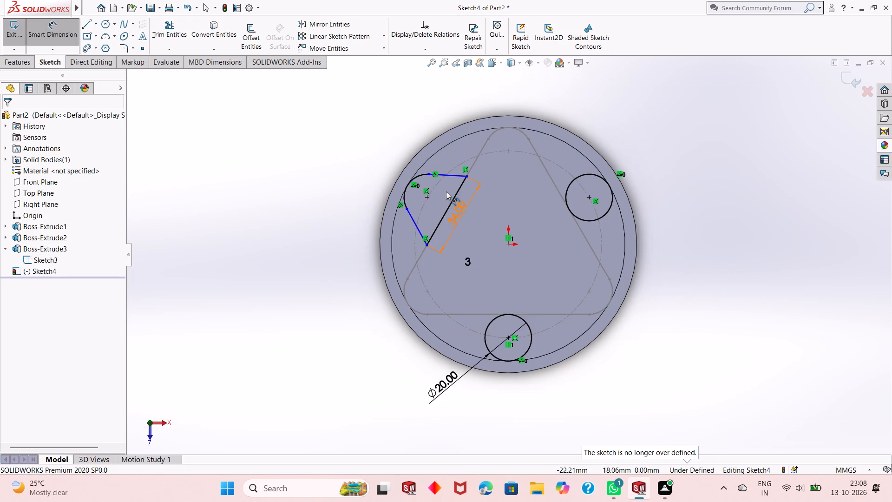
scroll(446, 192, down, 2)
scroll(456, 239, down, 1)
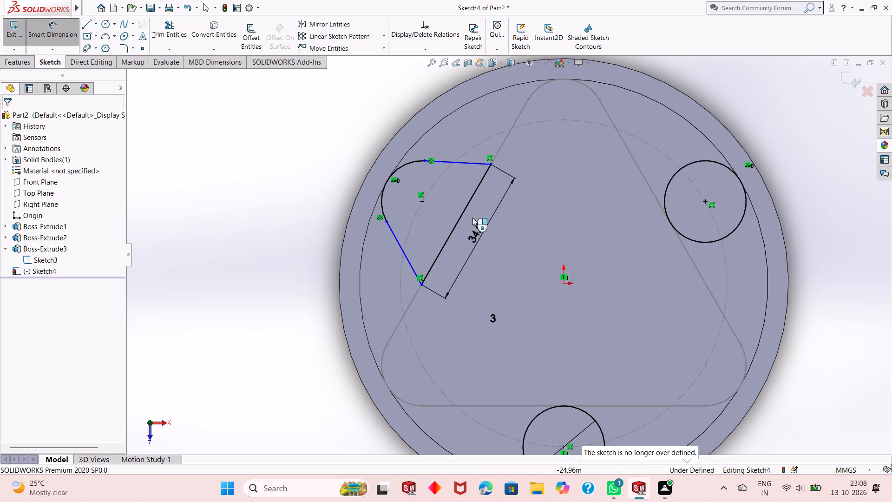
scroll(458, 177, down, 2)
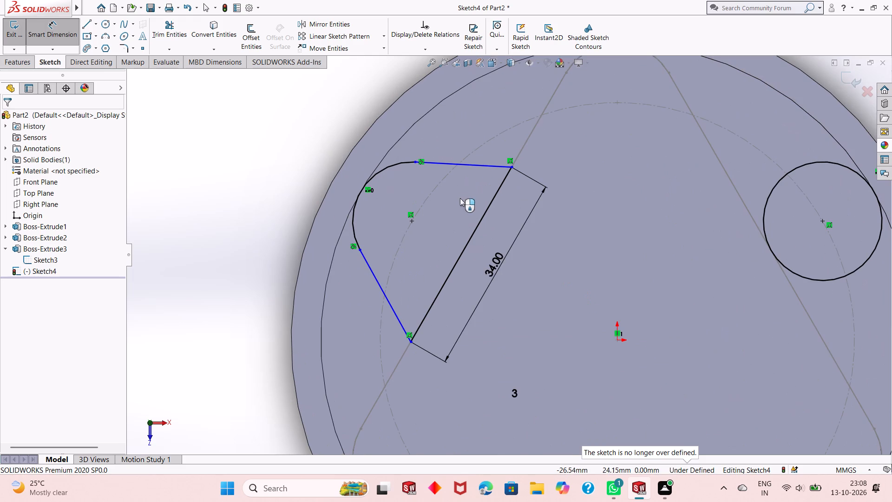
double_click(494, 264)
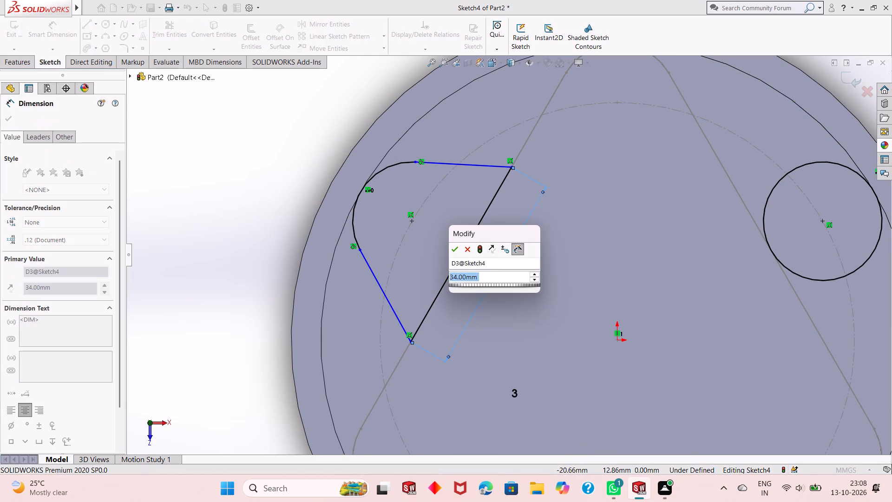
text(33)
key(Return)
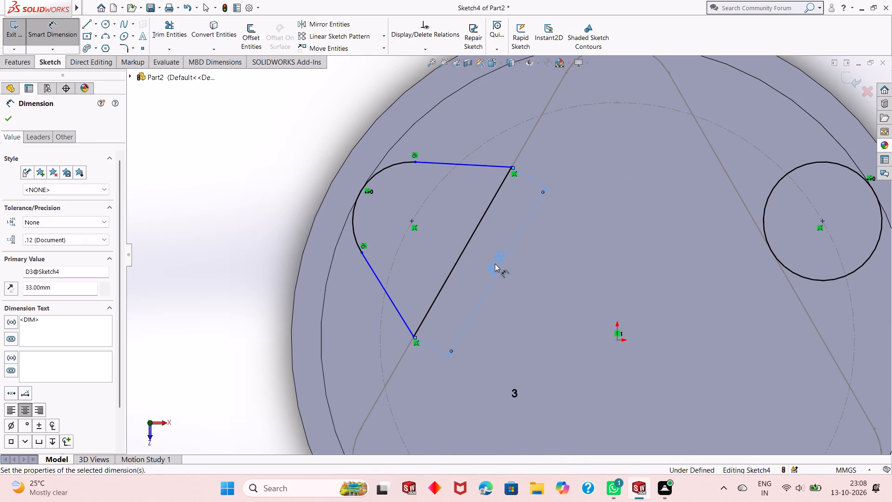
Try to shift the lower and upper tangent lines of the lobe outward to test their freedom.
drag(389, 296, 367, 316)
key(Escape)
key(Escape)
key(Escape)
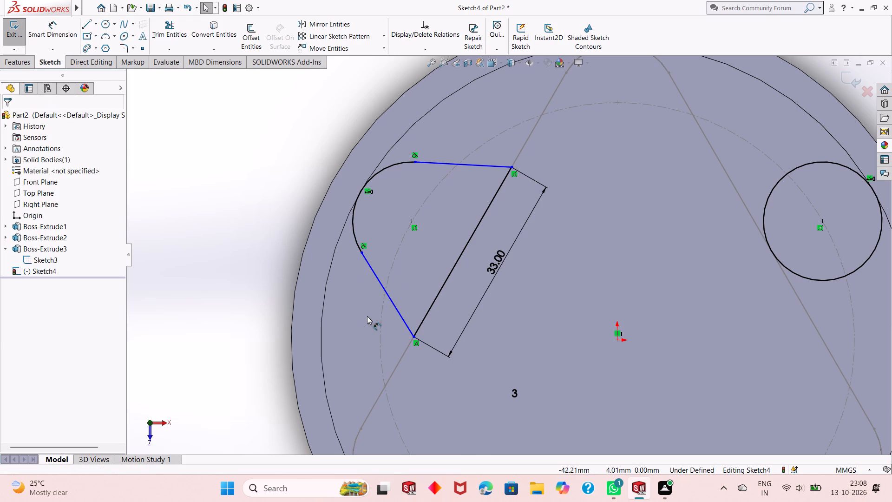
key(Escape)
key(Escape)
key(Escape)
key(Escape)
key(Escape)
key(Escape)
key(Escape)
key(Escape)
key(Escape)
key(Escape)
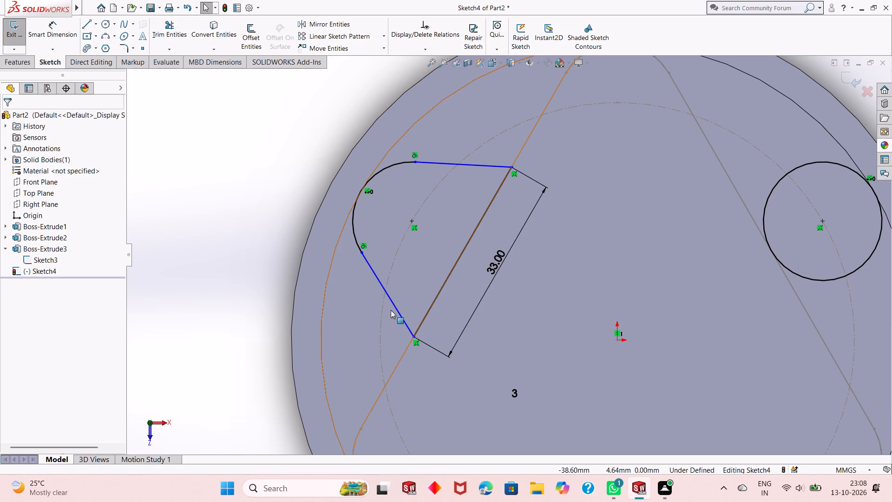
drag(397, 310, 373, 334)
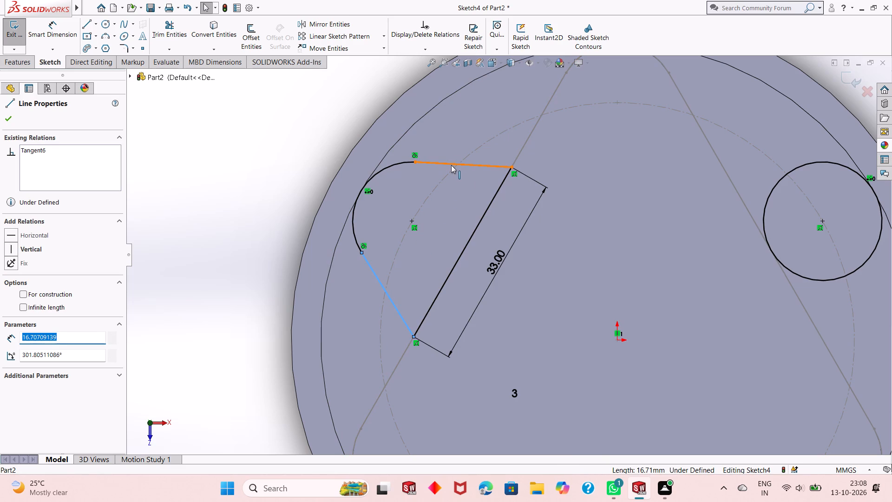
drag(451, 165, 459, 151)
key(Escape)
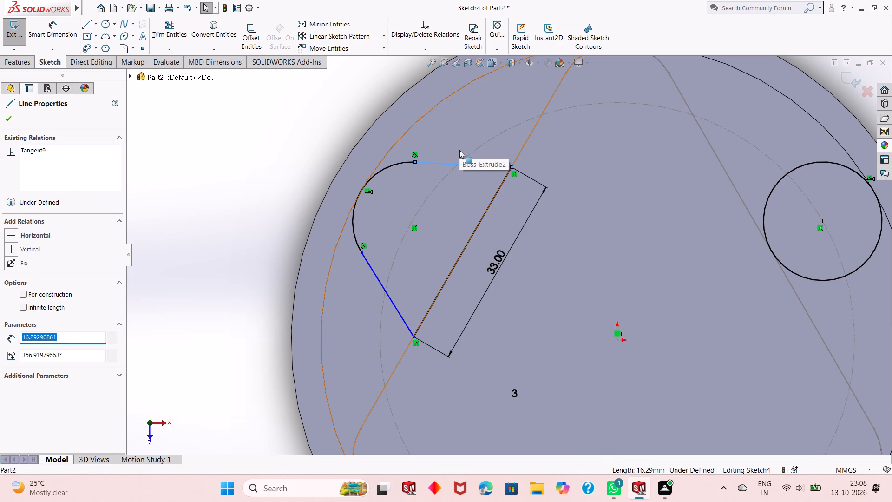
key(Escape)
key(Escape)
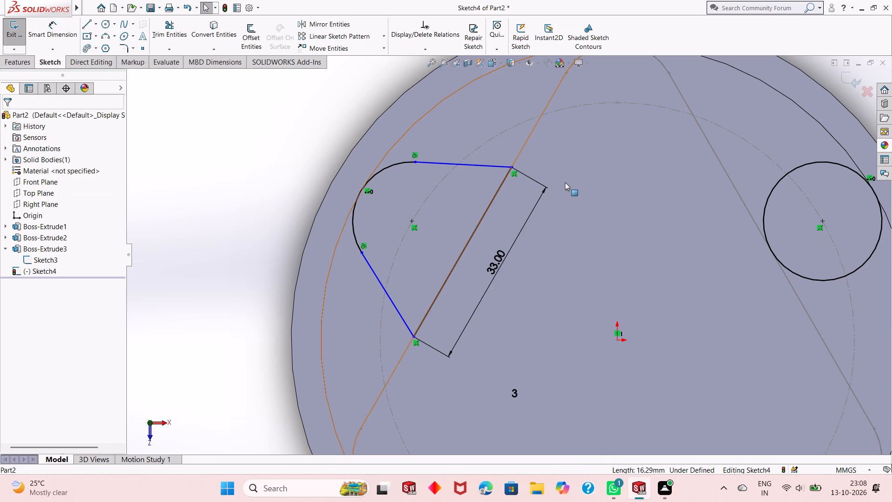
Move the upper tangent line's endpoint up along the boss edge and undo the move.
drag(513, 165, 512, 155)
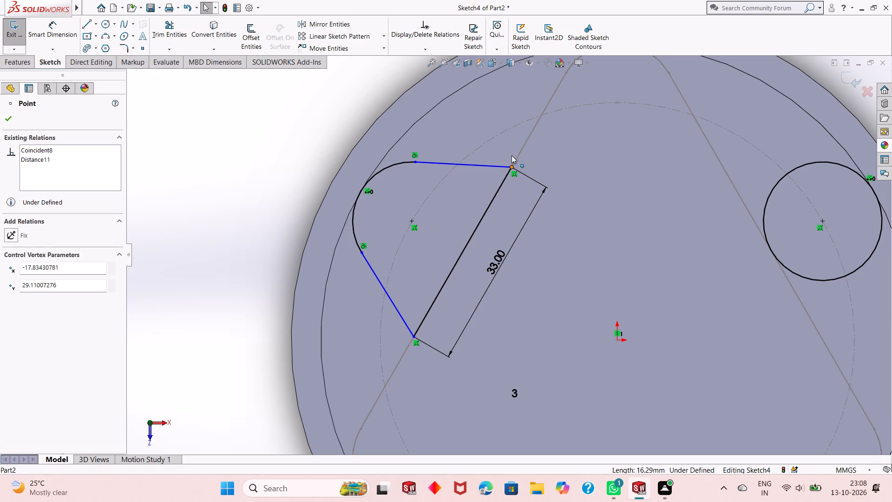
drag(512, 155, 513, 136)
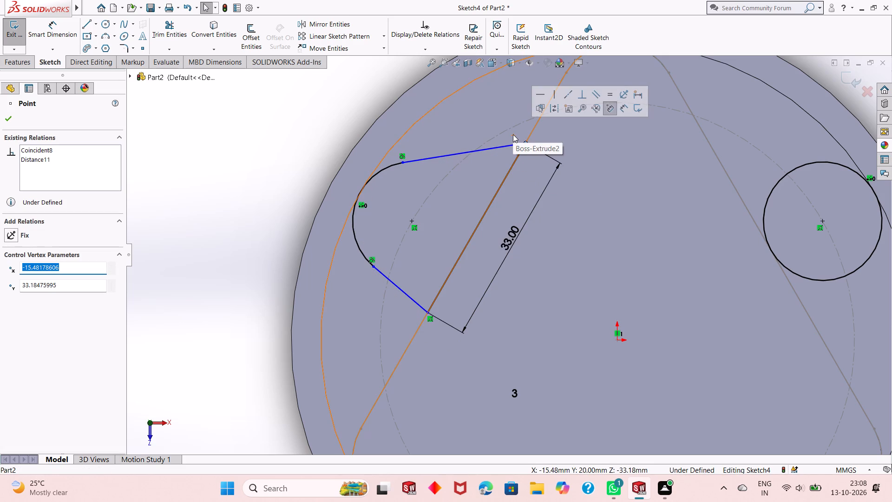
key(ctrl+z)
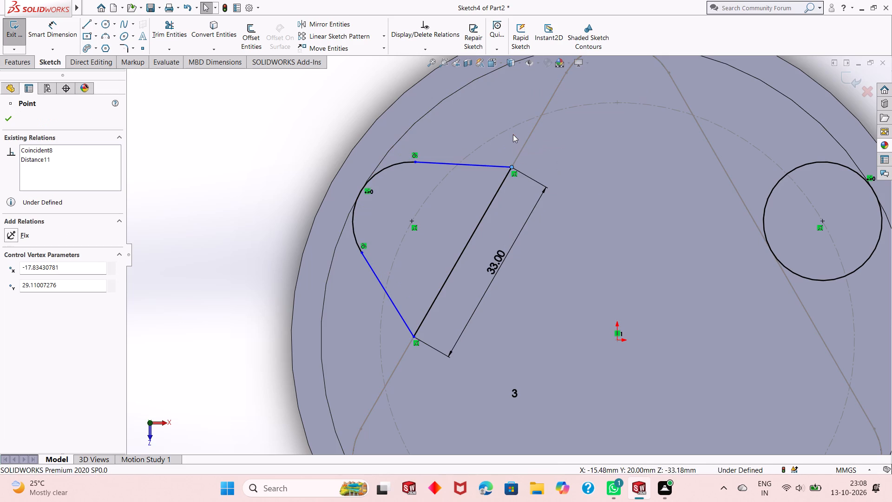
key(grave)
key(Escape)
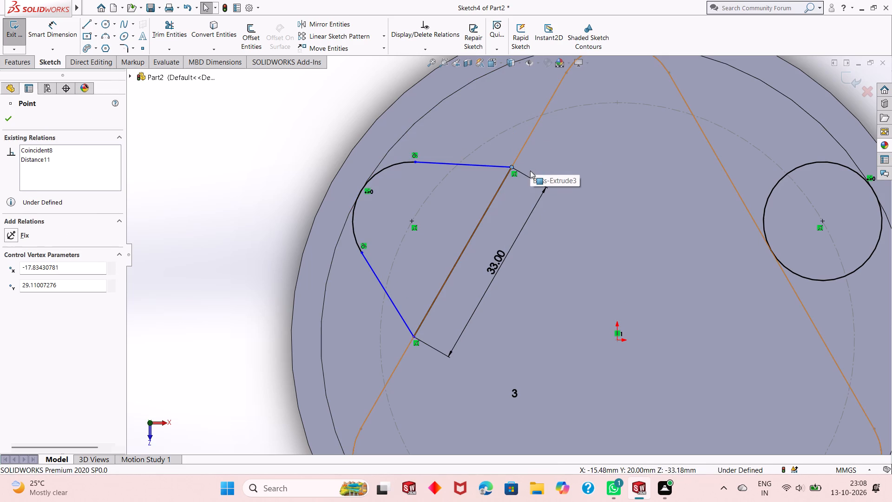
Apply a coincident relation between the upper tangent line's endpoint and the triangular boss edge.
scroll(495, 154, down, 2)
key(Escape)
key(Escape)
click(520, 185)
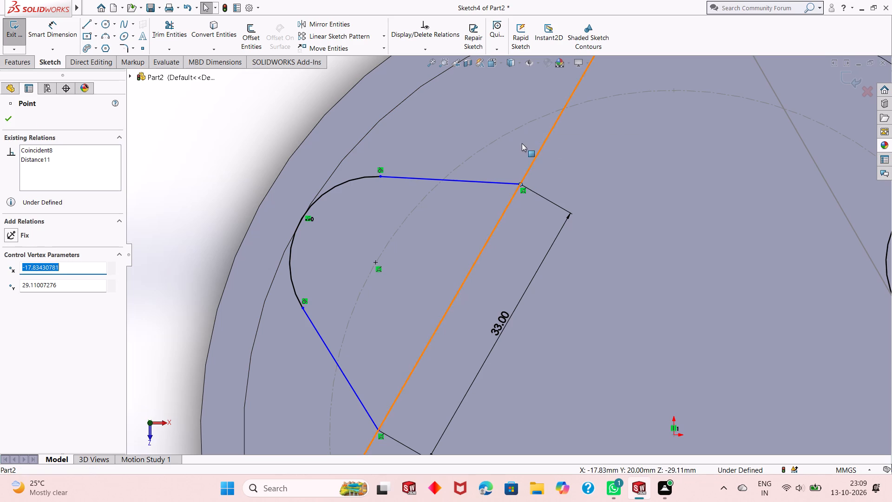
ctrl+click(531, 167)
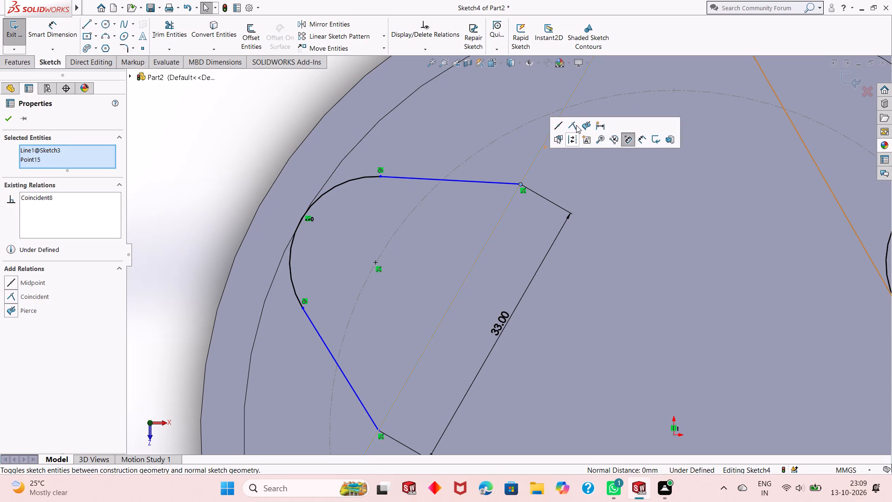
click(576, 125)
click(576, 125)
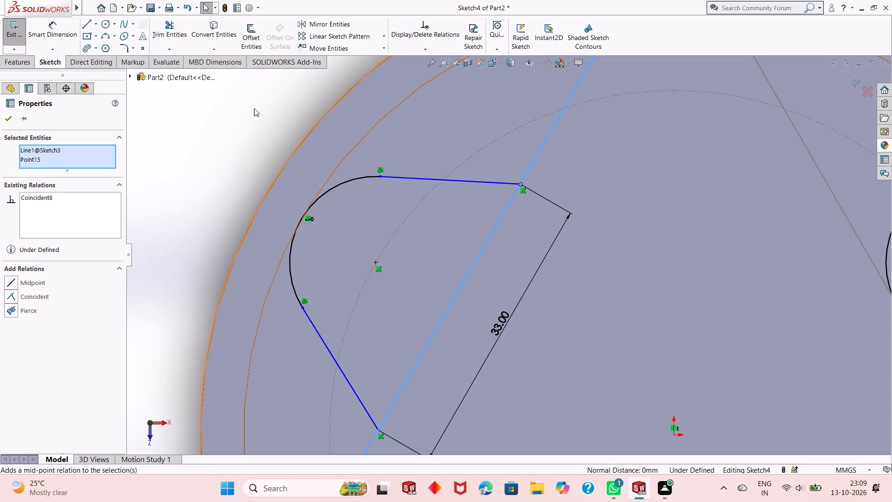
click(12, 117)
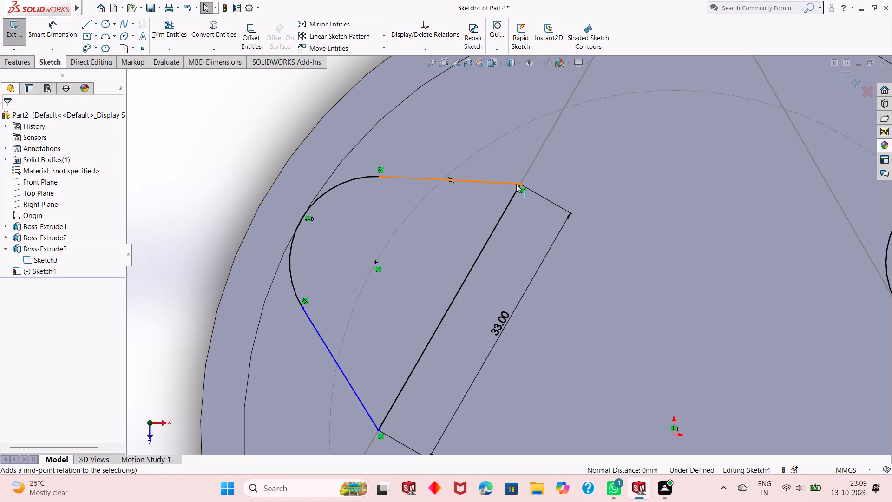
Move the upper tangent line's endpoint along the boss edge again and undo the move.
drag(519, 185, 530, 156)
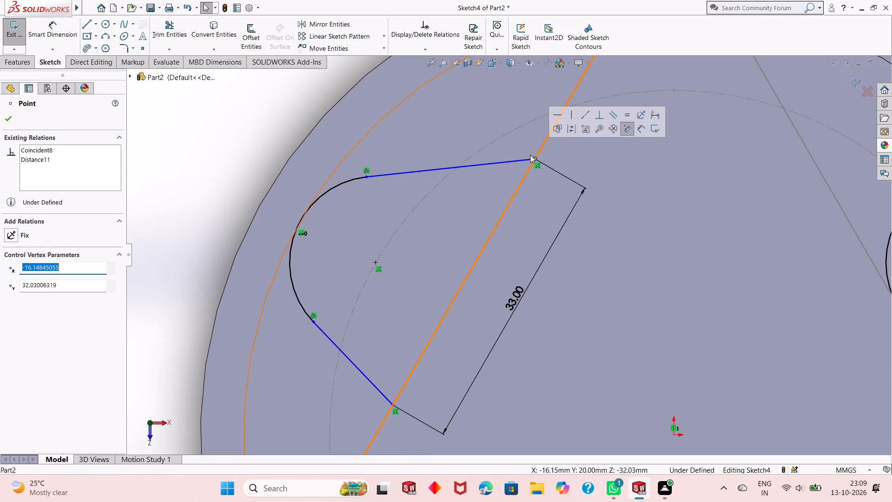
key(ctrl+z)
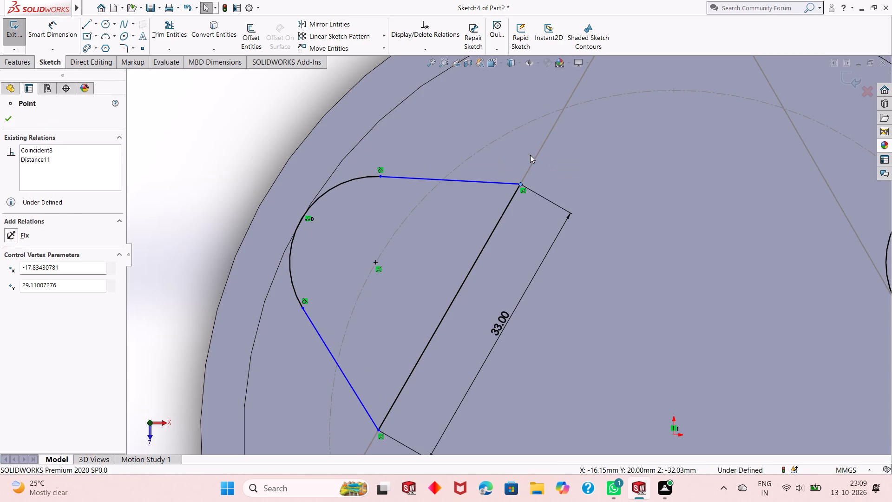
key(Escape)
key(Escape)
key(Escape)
Apply a Fix relation to the upper tangent line of the lobe.
scroll(516, 177, down, 1)
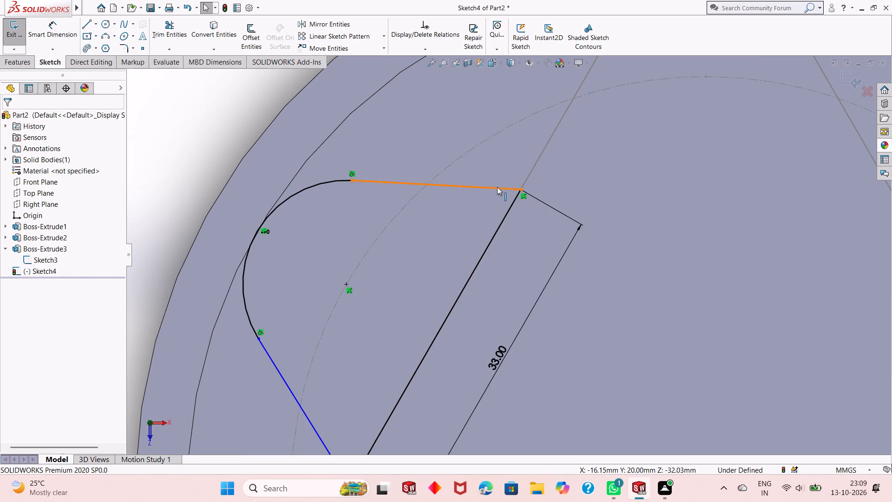
click(497, 186)
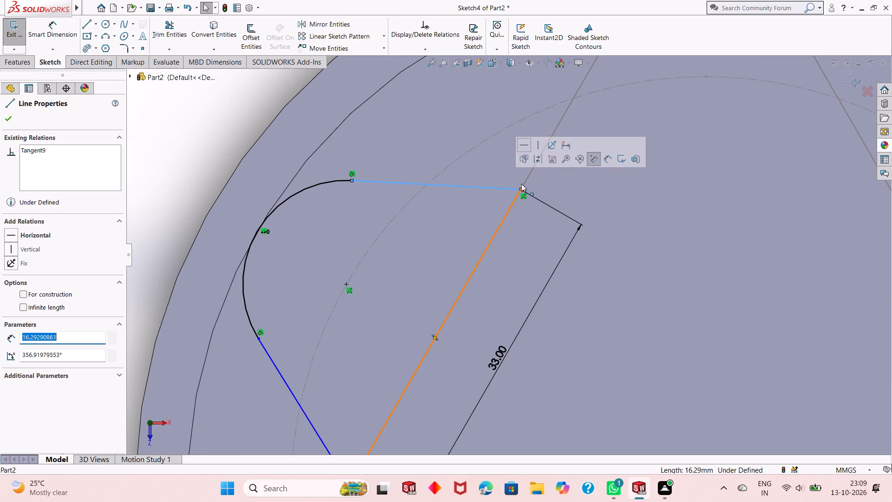
click(556, 145)
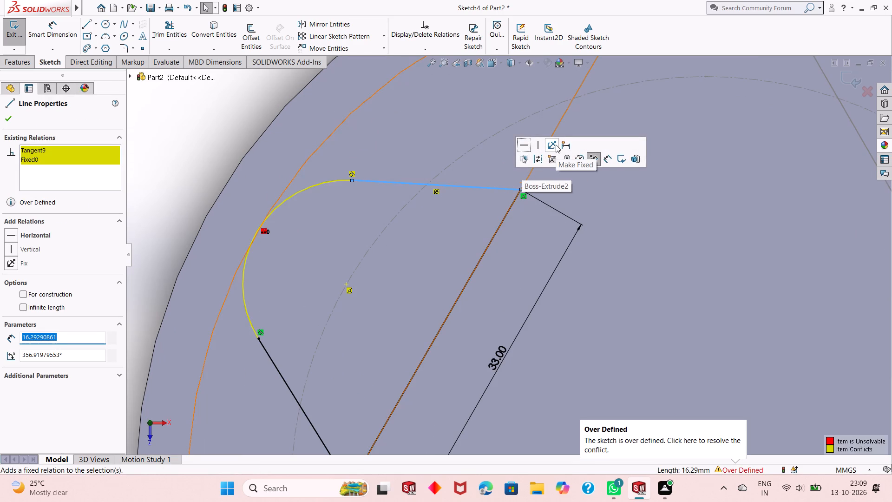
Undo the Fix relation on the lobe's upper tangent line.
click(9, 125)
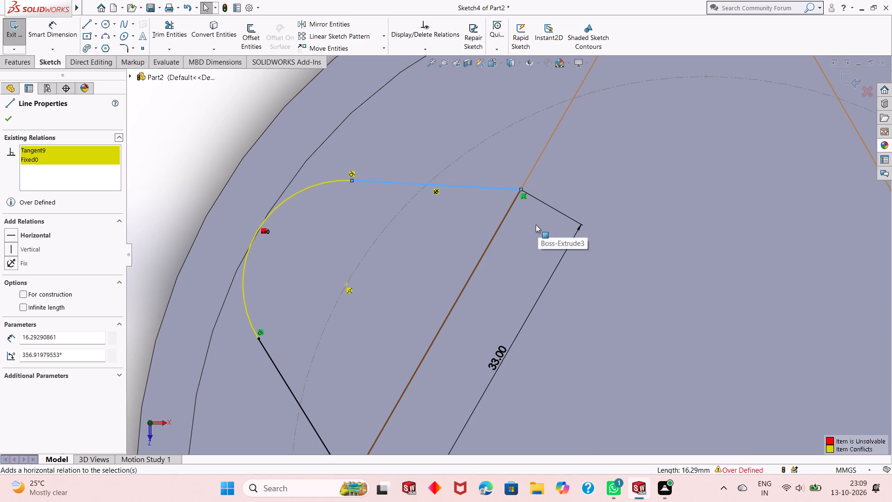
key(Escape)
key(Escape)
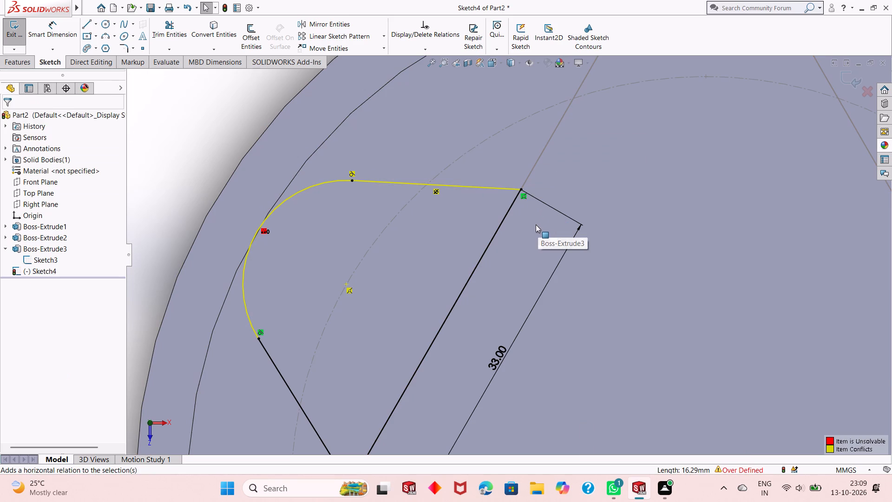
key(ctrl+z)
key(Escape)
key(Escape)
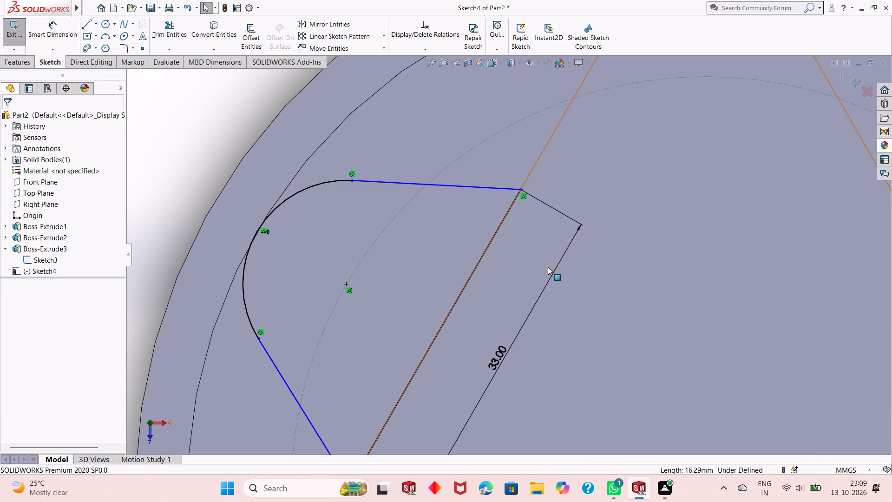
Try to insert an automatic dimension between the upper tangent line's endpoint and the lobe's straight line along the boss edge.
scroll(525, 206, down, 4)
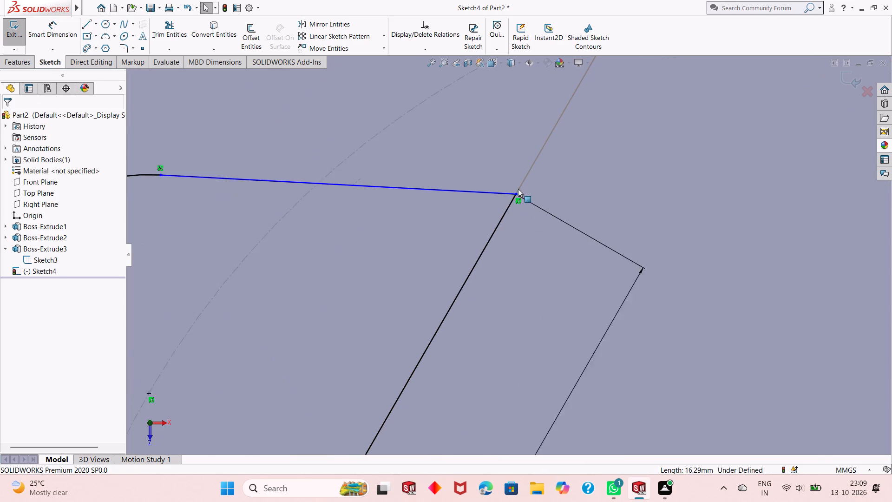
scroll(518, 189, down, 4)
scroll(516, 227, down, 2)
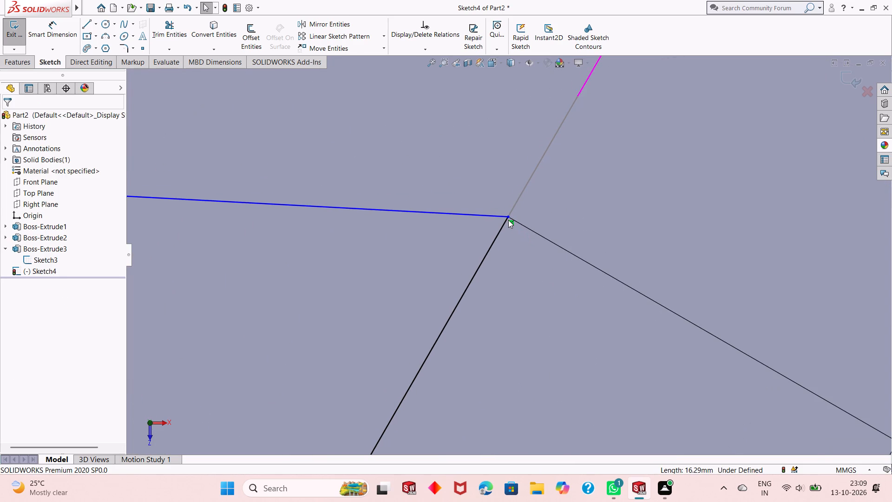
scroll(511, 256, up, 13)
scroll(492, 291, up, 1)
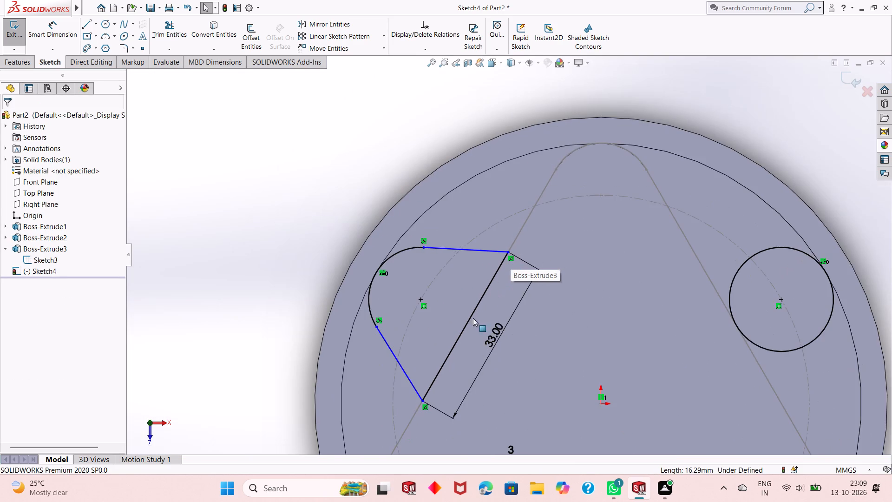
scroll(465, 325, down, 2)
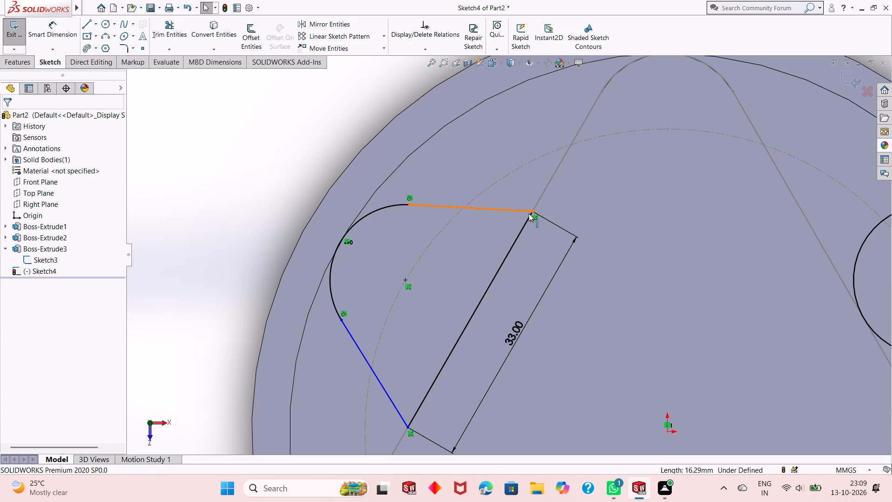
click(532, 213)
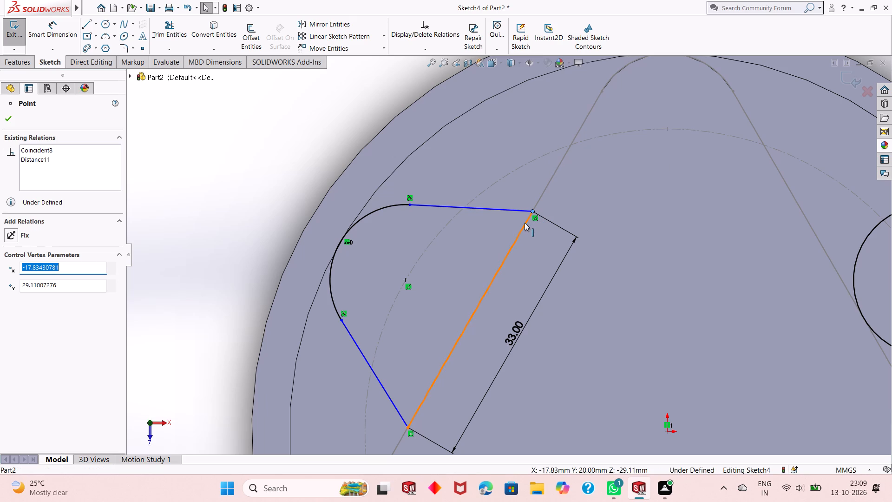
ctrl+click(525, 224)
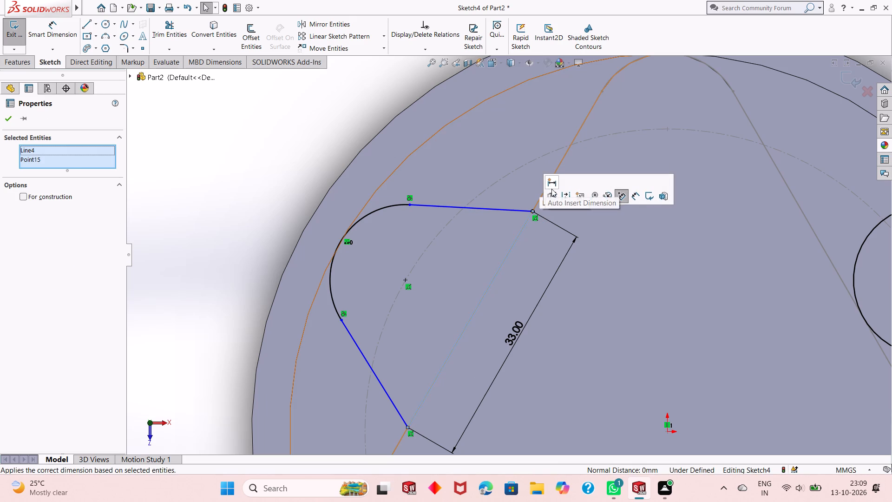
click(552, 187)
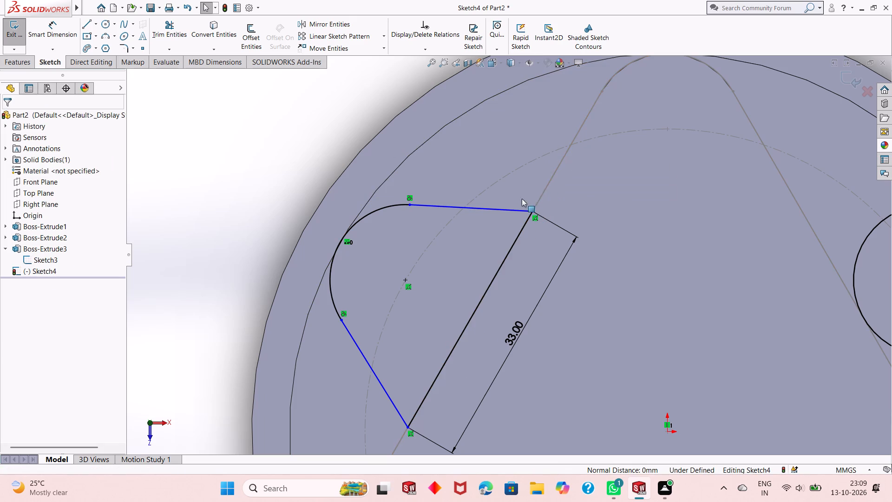
Examine closely how the upper tangent line and the lobe's straight closing line meet at the triangular boss edge.
scroll(537, 212, down, 19)
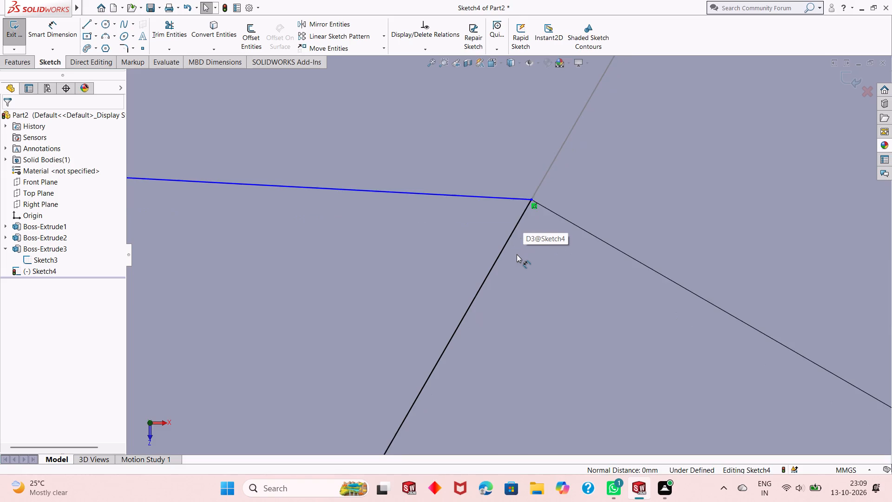
scroll(518, 208, down, 4)
scroll(552, 161, down, 17)
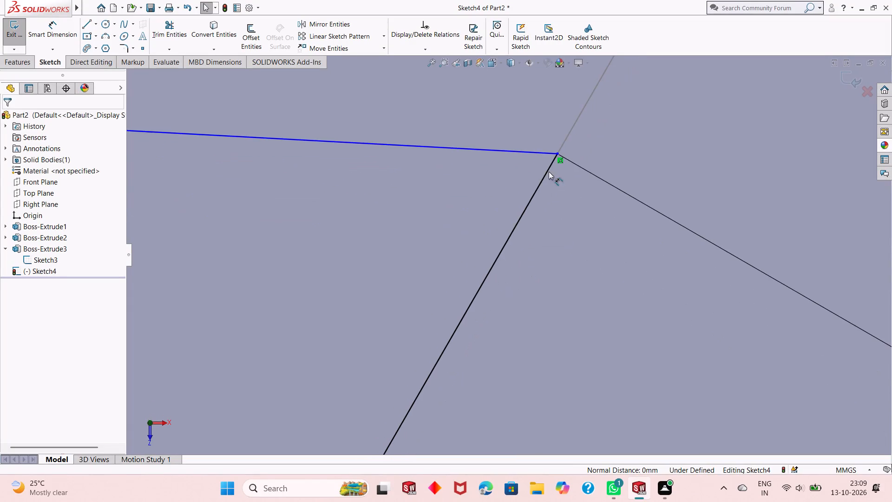
scroll(572, 147, down, 20)
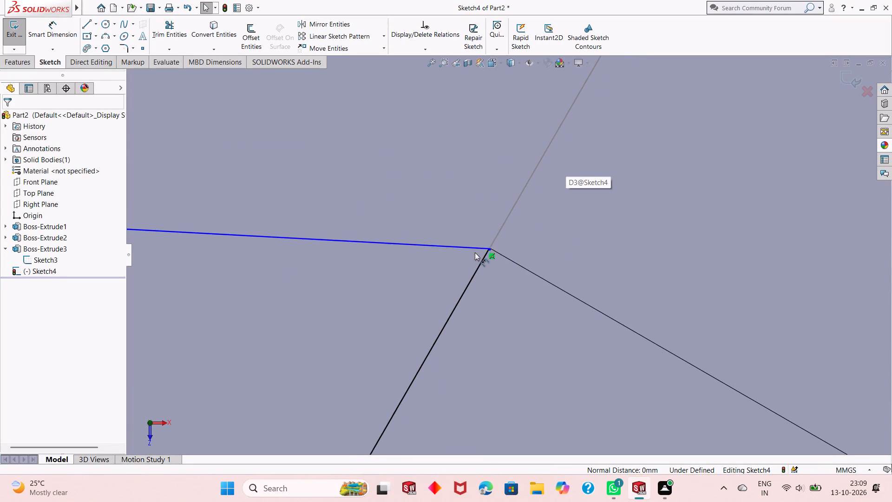
scroll(475, 252, down, 4)
scroll(508, 270, down, 10)
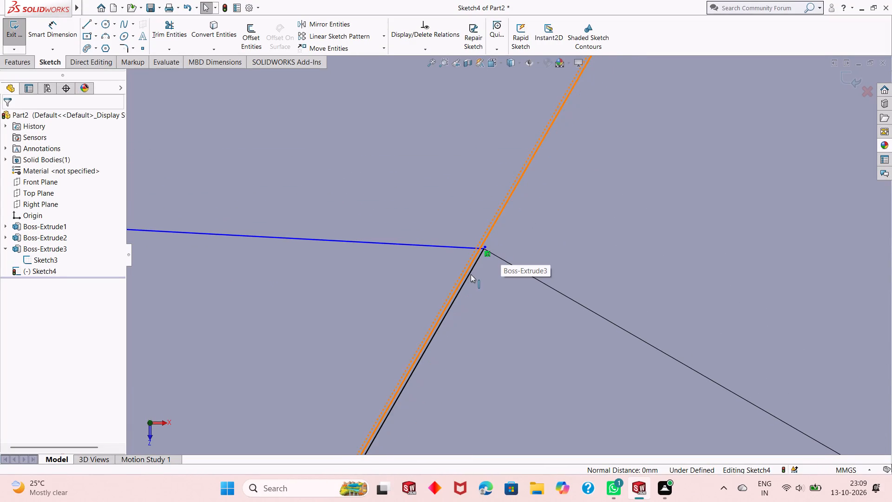
scroll(517, 270, up, 2)
scroll(517, 268, down, 3)
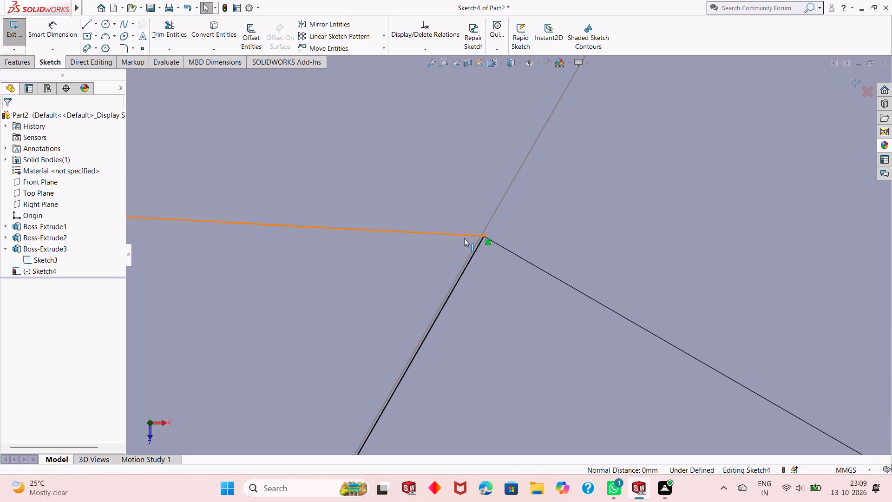
scroll(492, 230, down, 10)
scroll(485, 245, up, 3)
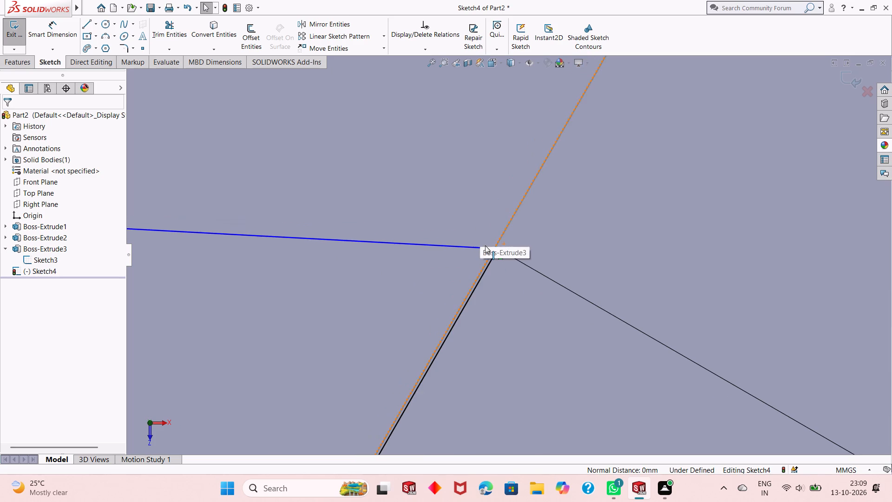
scroll(484, 252, down, 13)
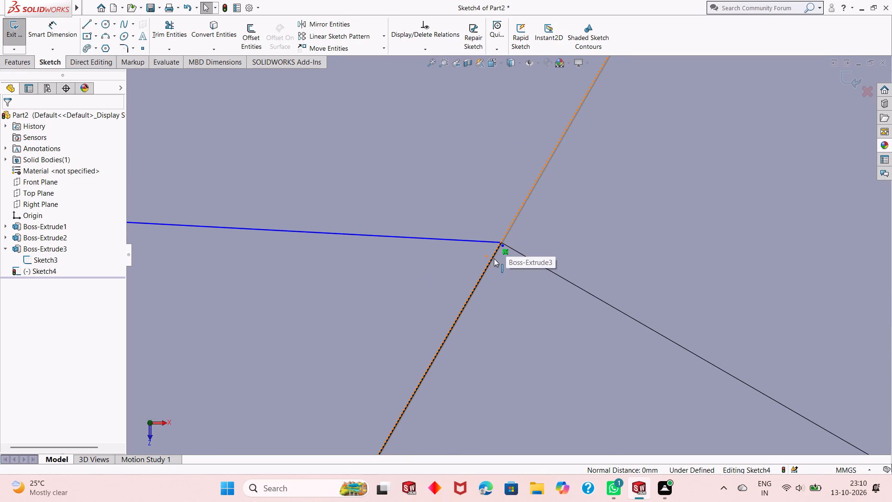
scroll(494, 258, down, 3)
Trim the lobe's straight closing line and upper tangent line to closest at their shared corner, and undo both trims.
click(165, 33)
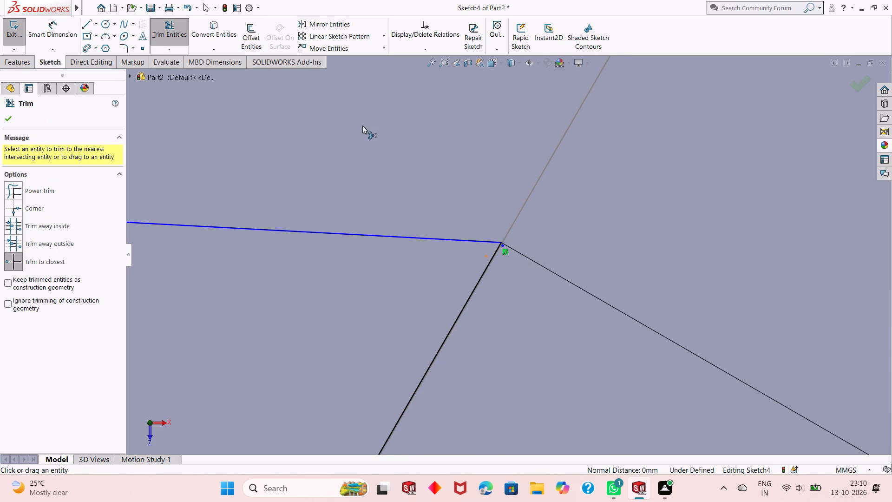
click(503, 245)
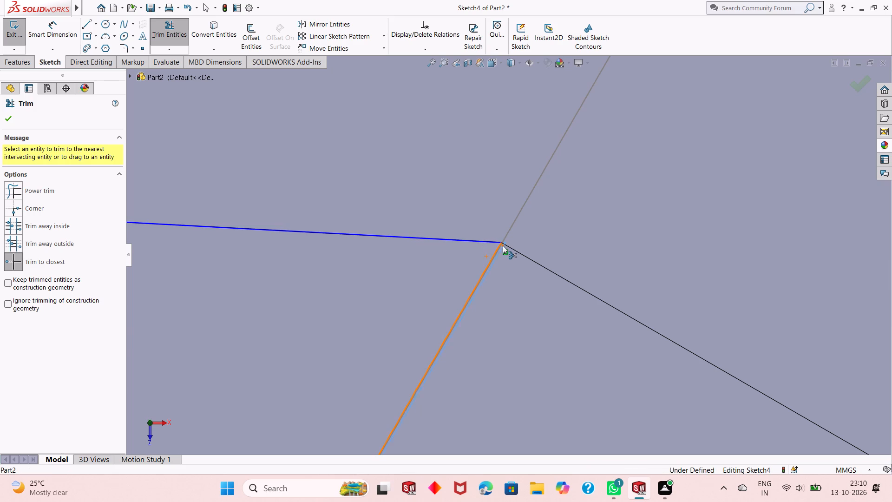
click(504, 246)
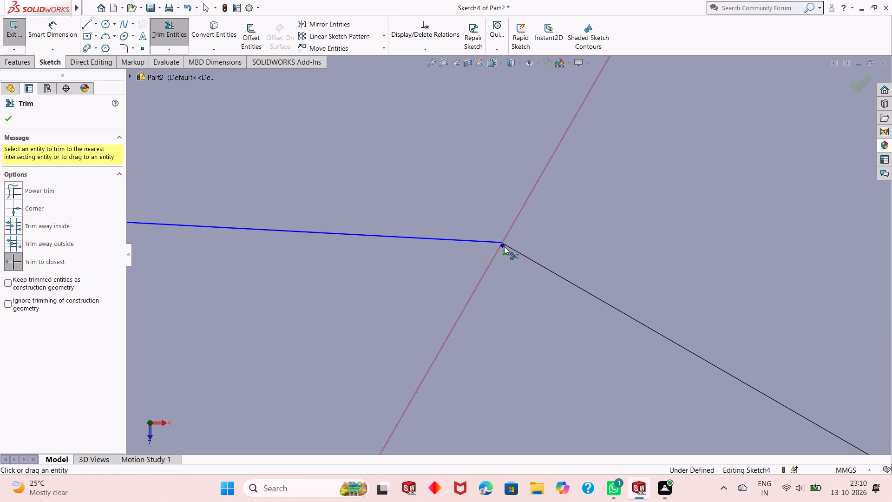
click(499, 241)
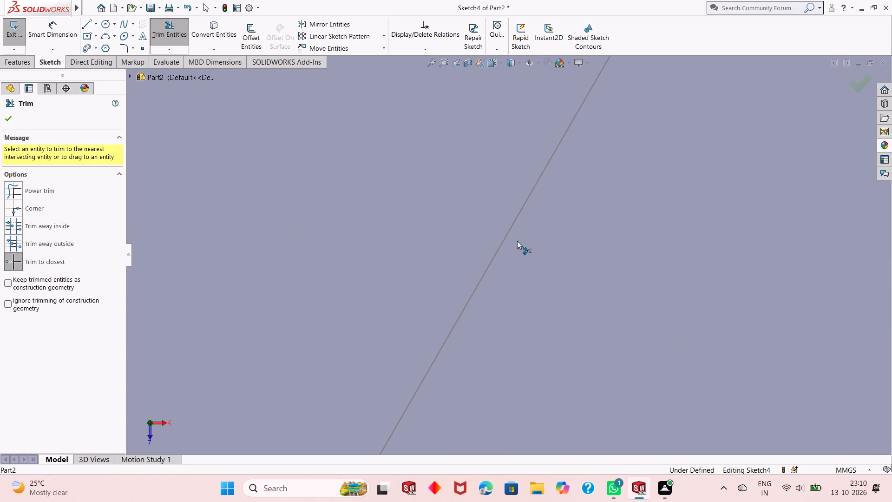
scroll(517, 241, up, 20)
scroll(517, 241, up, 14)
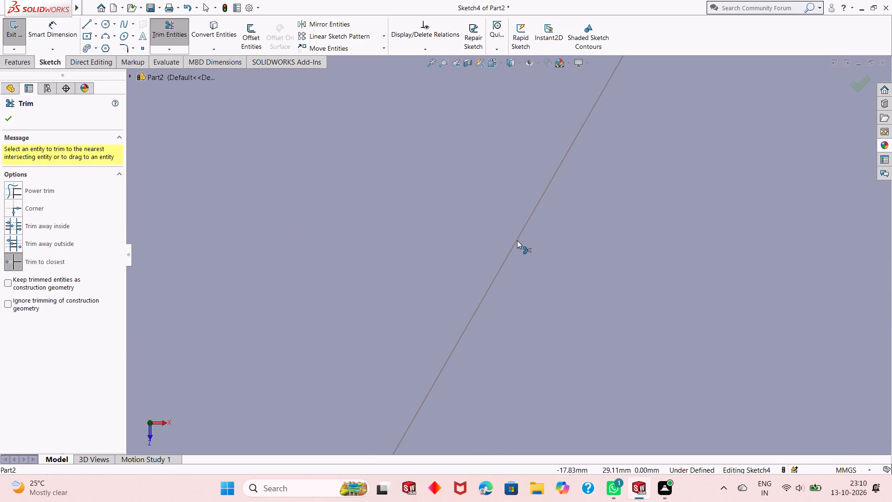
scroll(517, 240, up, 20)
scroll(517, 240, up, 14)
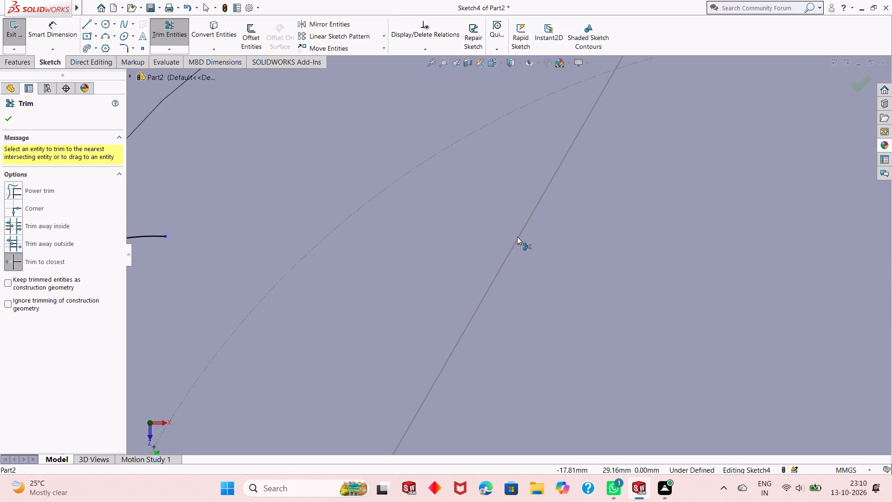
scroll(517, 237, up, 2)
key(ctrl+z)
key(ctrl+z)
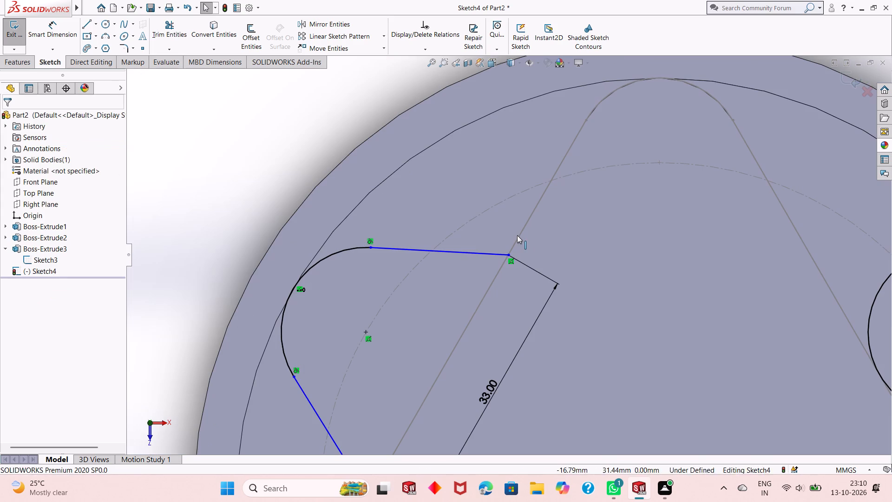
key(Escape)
Examine the lobe's upper tangent line corner against the triangular boss's side wall from an angled view.
scroll(416, 317, down, 2)
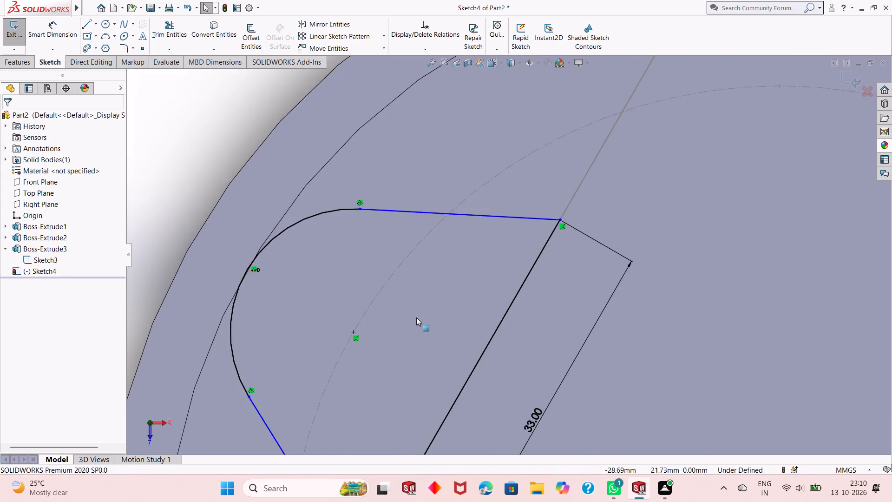
scroll(416, 317, up, 2)
scroll(498, 314, up, 4)
middle_drag(503, 327, 532, 234)
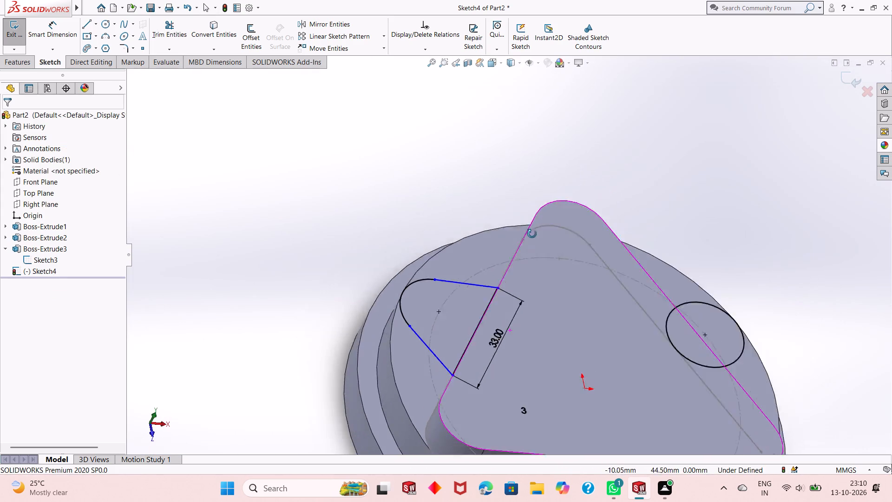
middle_drag(532, 234, 594, 339)
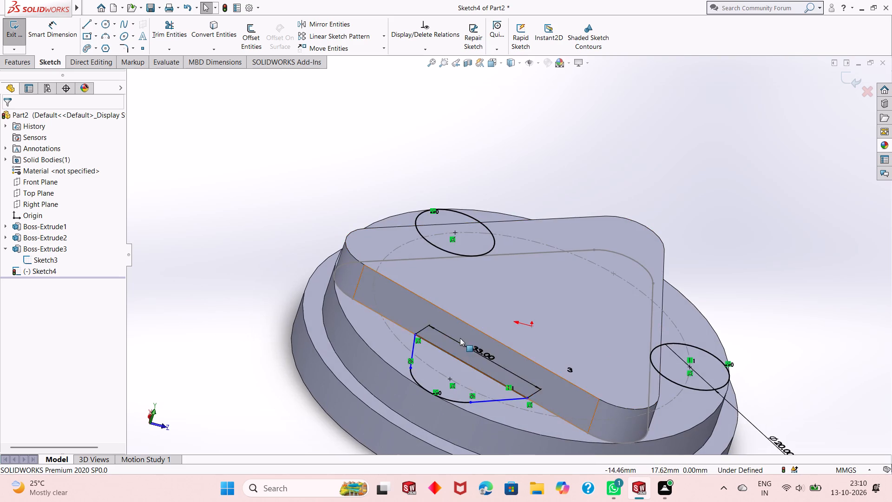
scroll(459, 337, down, 3)
scroll(412, 330, down, 7)
scroll(460, 266, down, 11)
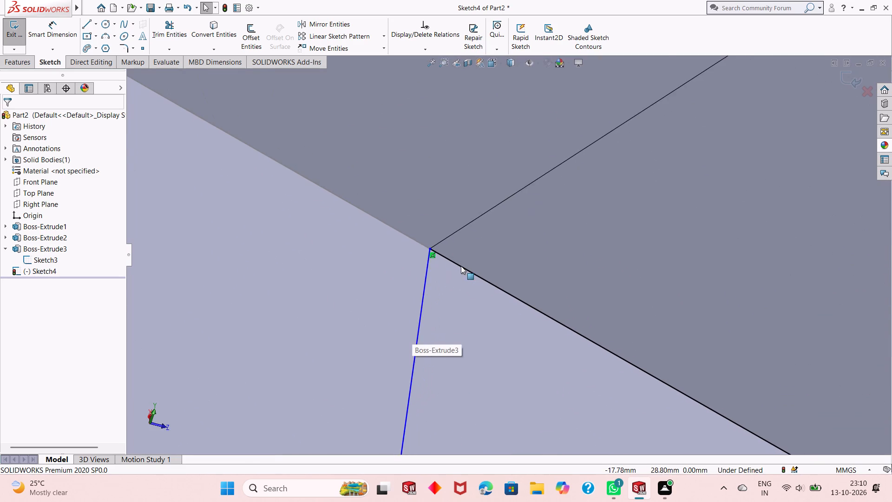
scroll(461, 266, down, 5)
scroll(415, 189, down, 5)
scroll(420, 257, down, 3)
scroll(430, 301, down, 2)
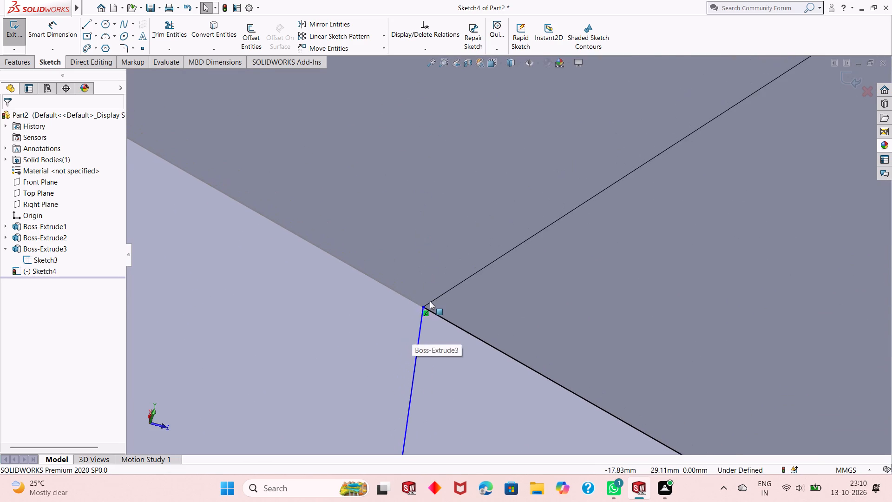
scroll(430, 301, down, 5)
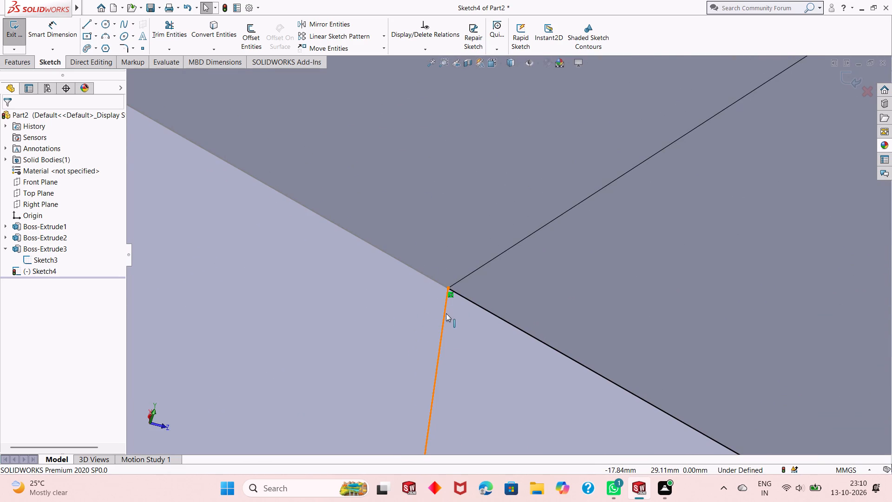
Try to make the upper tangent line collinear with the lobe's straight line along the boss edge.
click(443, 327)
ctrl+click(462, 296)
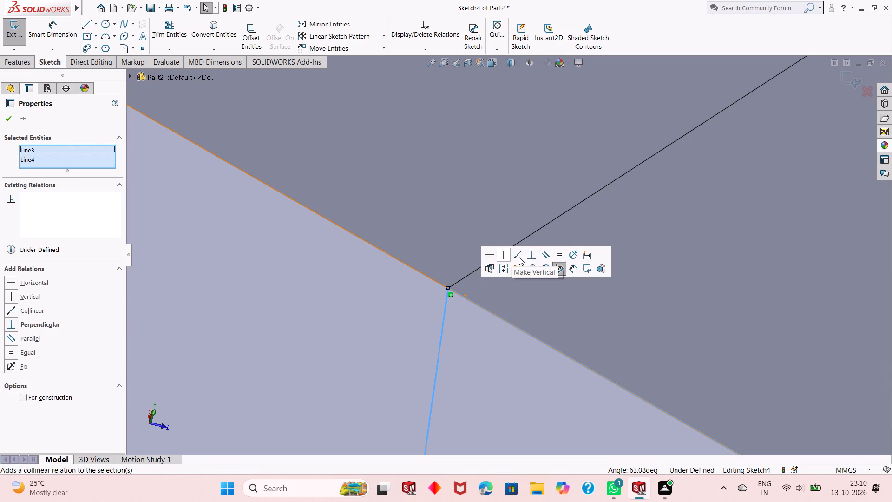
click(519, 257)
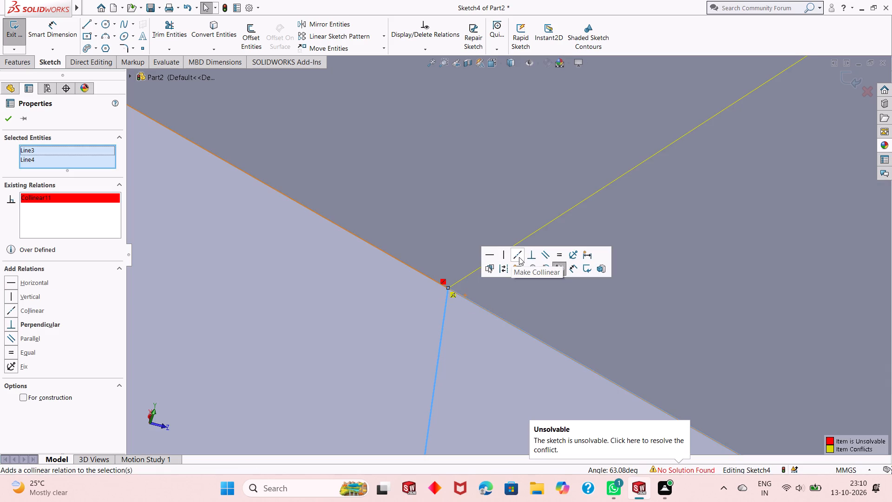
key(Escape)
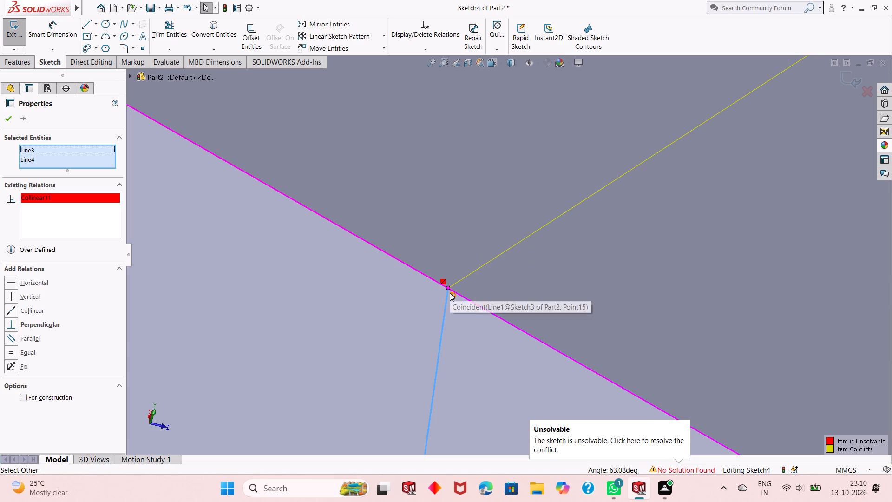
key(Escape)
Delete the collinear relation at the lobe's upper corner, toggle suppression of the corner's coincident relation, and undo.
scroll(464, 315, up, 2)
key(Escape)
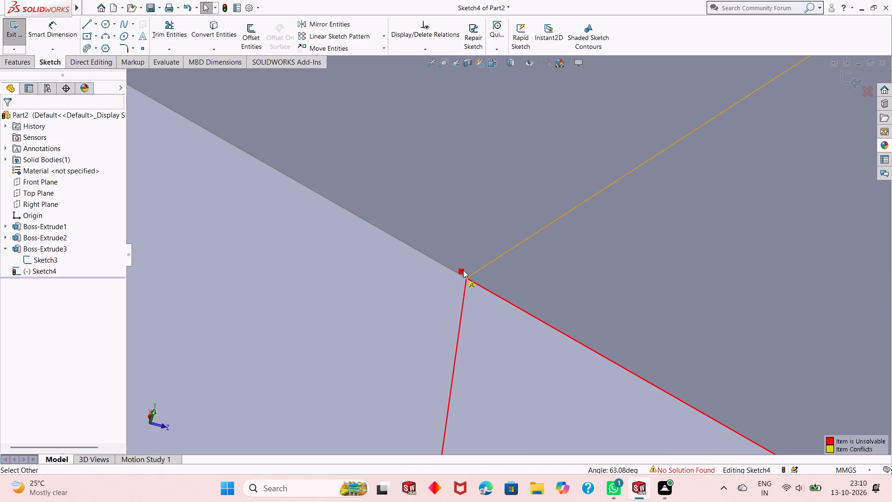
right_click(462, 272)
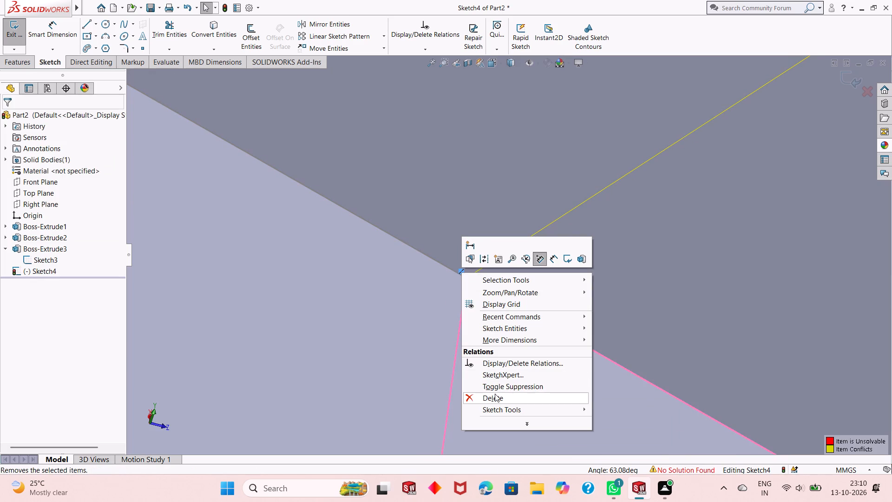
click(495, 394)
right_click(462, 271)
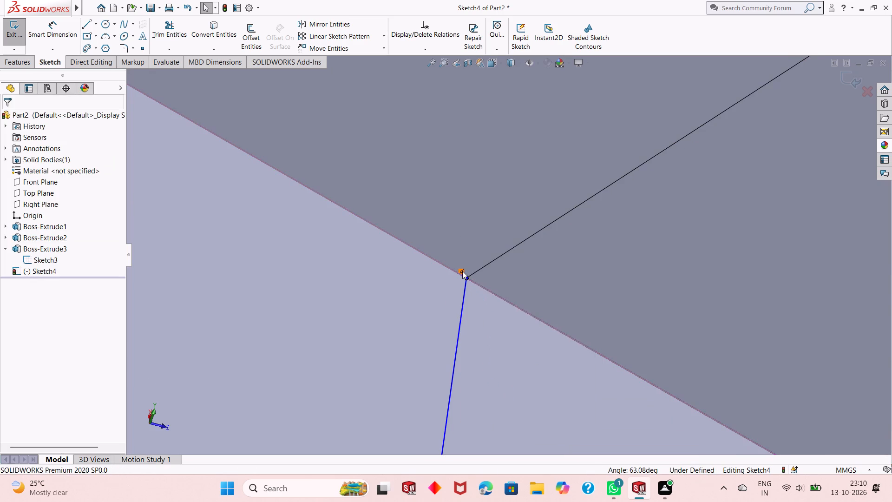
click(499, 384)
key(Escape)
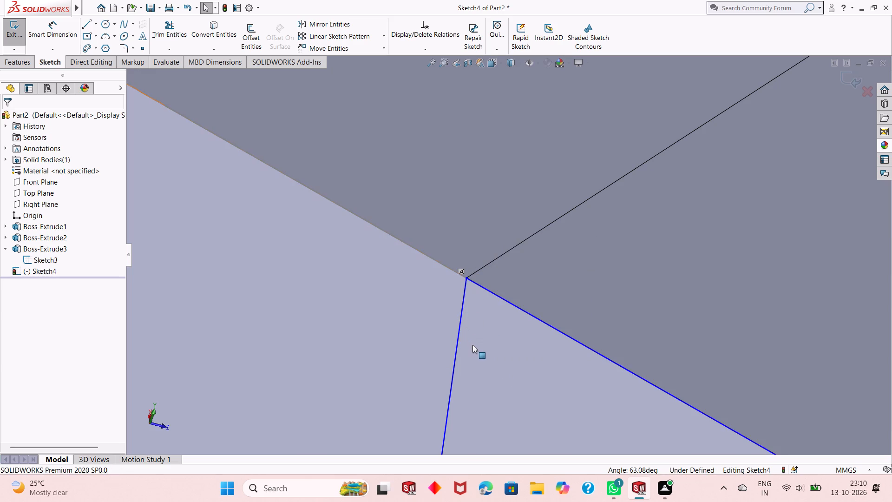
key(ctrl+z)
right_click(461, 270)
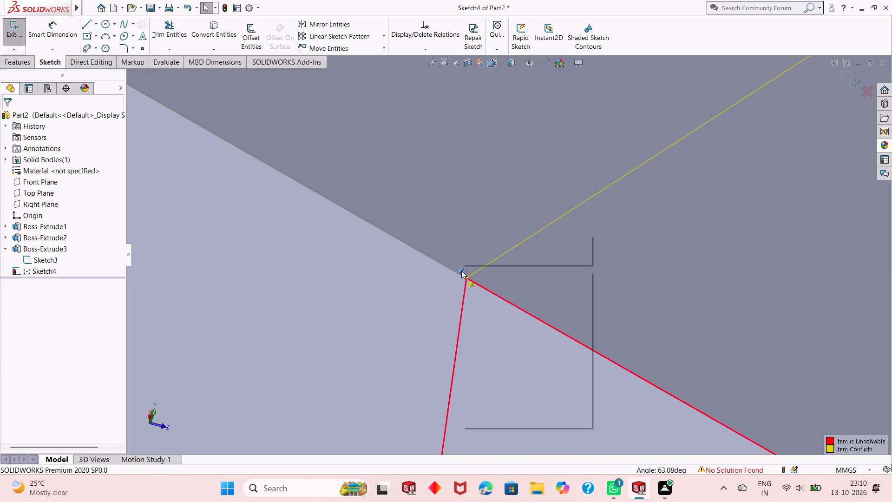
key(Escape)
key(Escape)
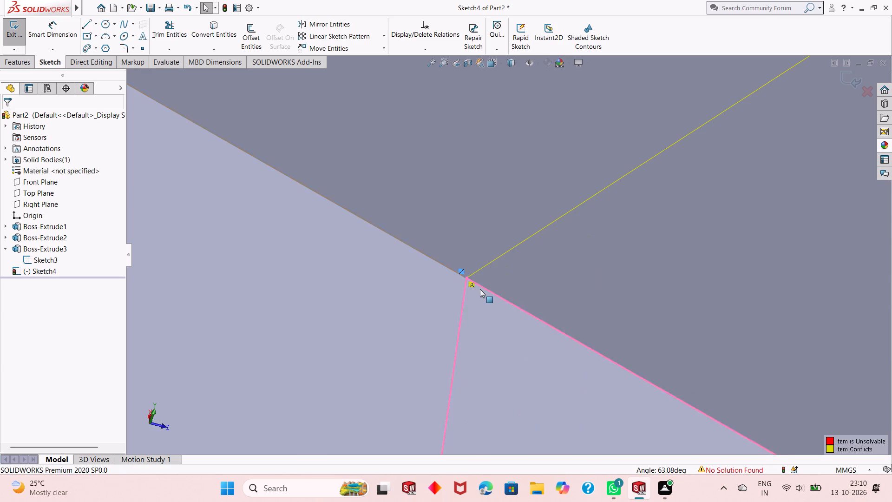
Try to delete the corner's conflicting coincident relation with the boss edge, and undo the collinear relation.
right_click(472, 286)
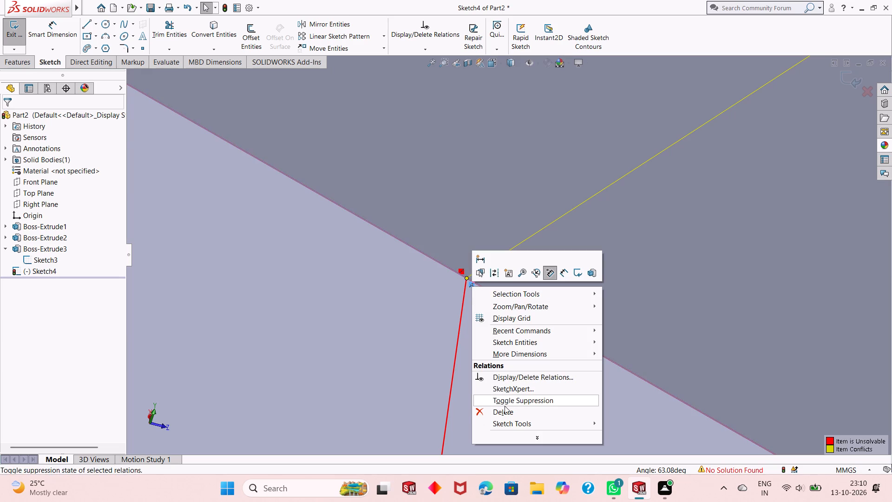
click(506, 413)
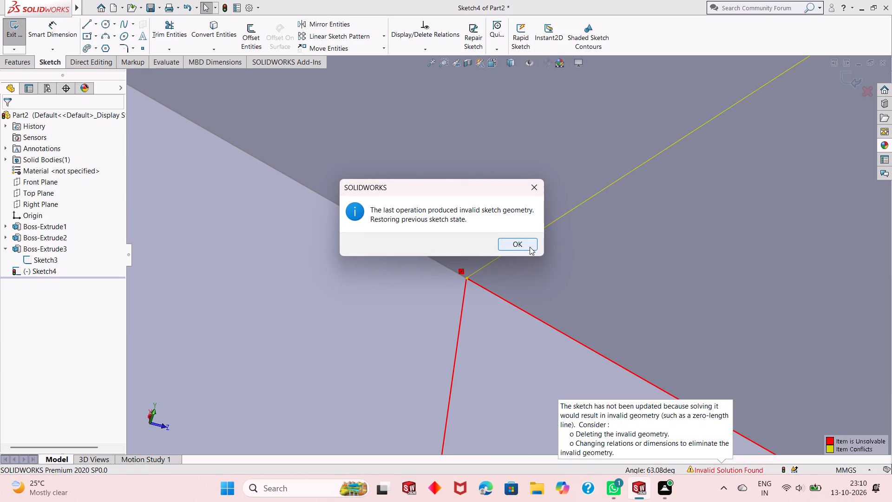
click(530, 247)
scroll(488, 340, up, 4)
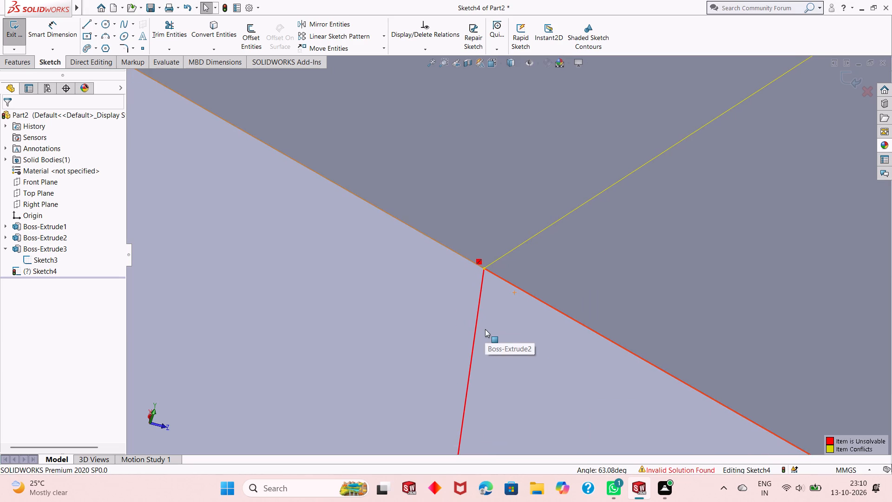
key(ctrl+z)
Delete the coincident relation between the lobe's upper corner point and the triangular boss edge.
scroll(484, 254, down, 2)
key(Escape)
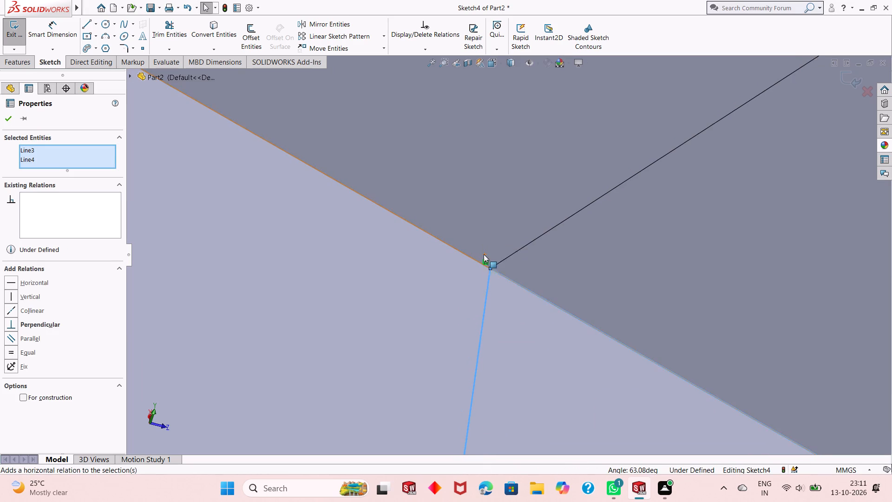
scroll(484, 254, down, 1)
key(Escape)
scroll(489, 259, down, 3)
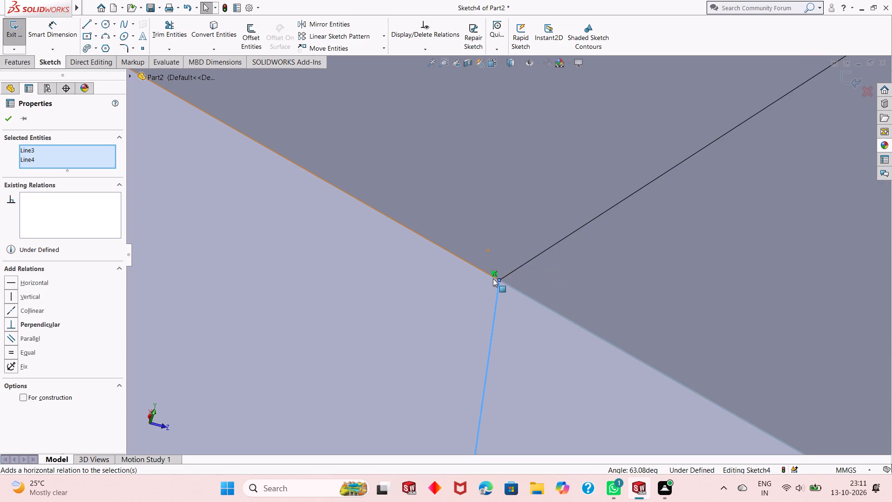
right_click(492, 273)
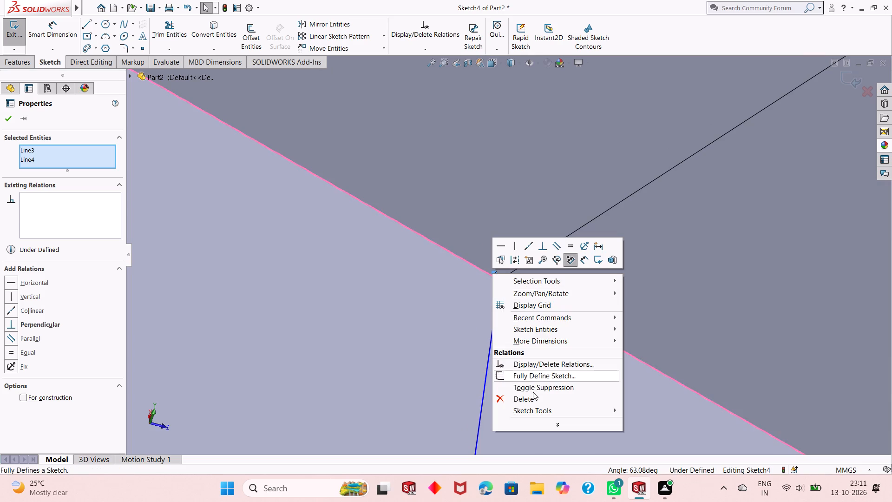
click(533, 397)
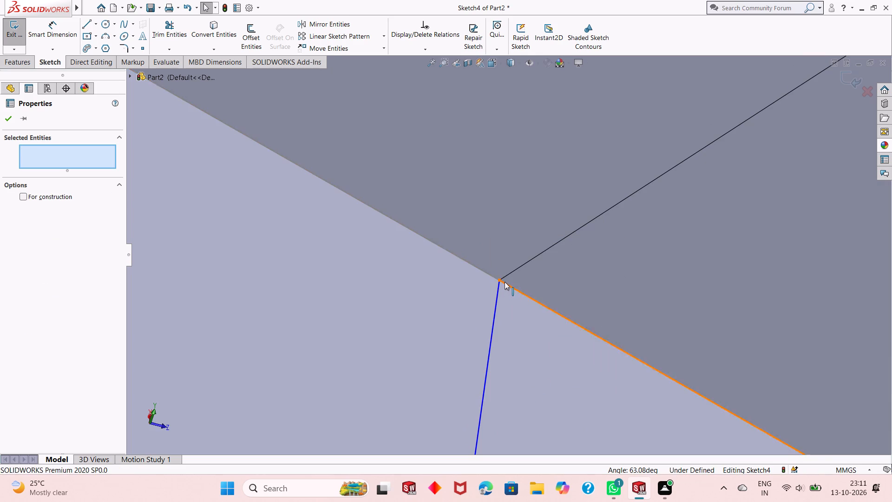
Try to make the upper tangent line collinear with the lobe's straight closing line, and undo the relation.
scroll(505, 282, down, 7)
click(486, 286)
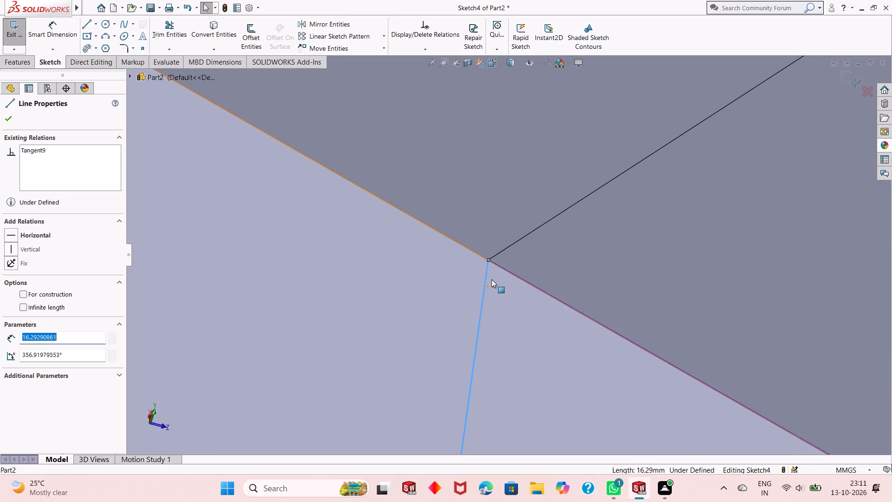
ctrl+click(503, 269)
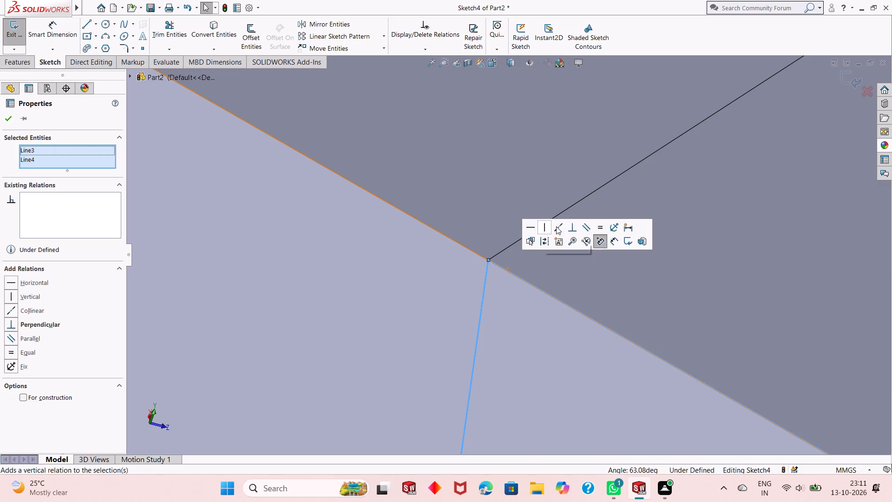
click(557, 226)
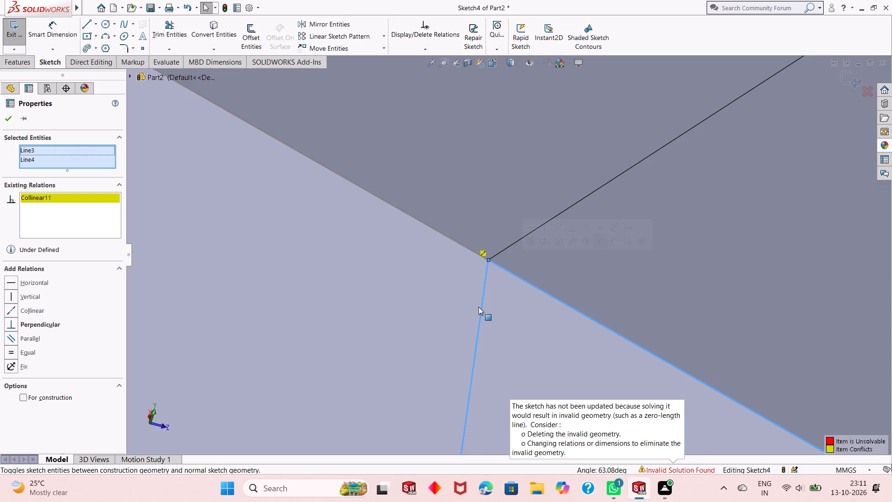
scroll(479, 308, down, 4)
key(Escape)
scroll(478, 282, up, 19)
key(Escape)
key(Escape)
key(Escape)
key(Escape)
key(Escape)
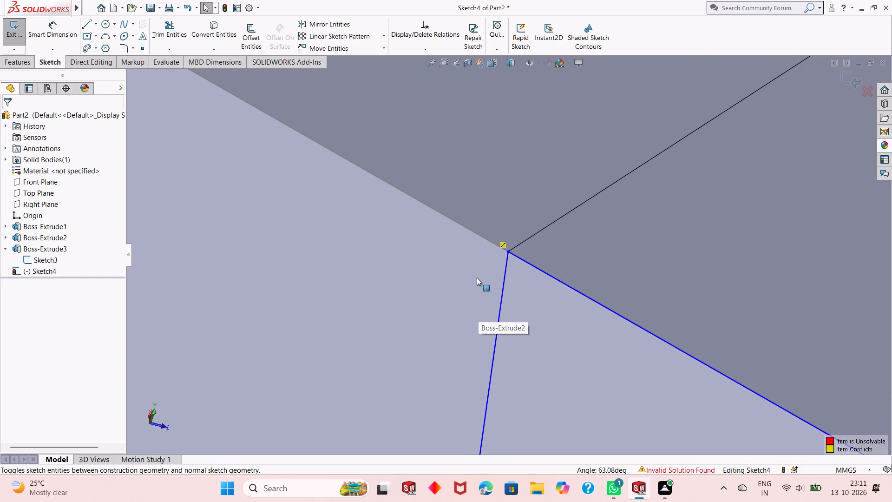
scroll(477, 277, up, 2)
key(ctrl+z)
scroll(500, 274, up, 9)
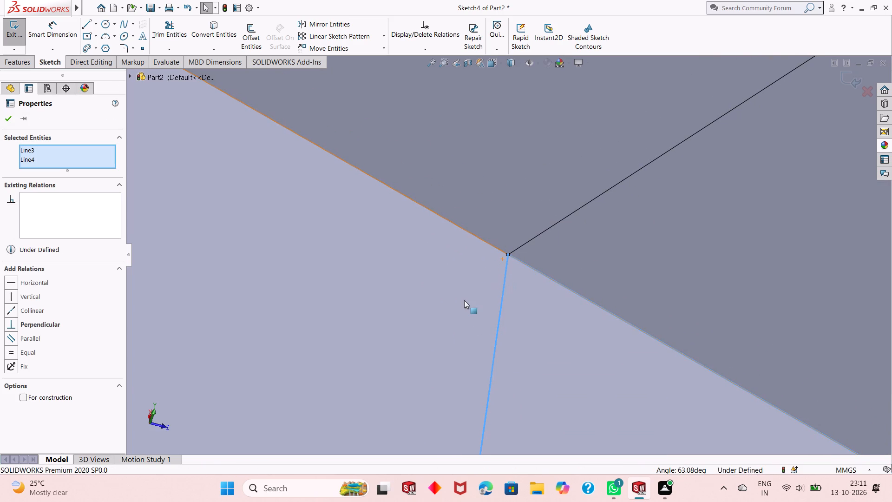
Examine from an angled view how the lobe's upper corner meets the triangular boss edge.
scroll(464, 300, up, 6)
scroll(512, 285, down, 3)
scroll(512, 285, up, 10)
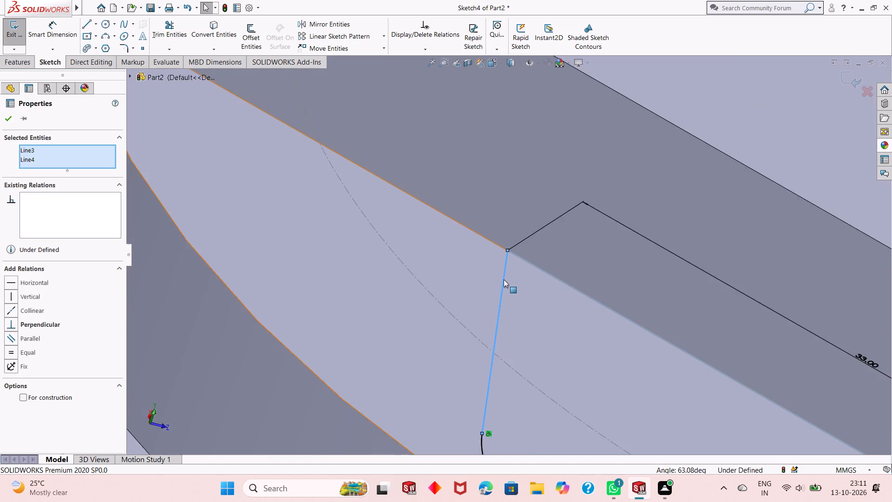
scroll(504, 279, up, 6)
scroll(561, 317, up, 1)
middle_drag(561, 318, 561, 329)
key(Escape)
key(Escape)
middle_drag(564, 292, 526, 320)
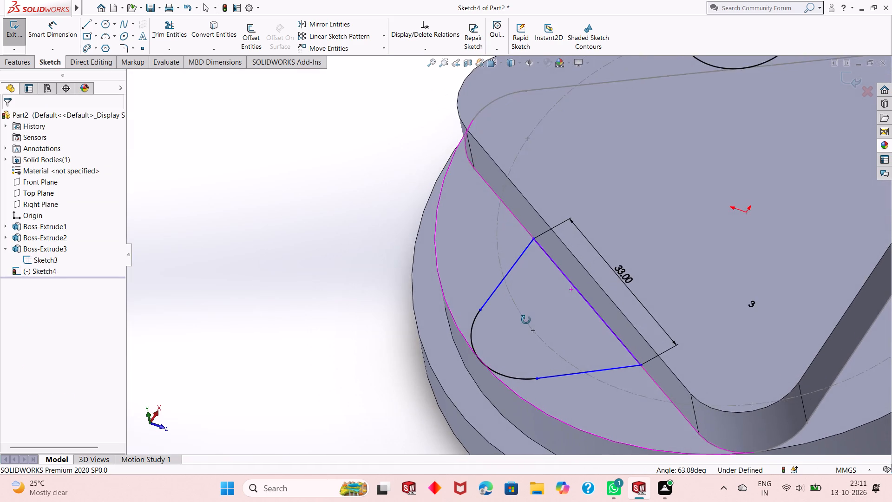
middle_drag(526, 320, 532, 340)
scroll(506, 238, down, 4)
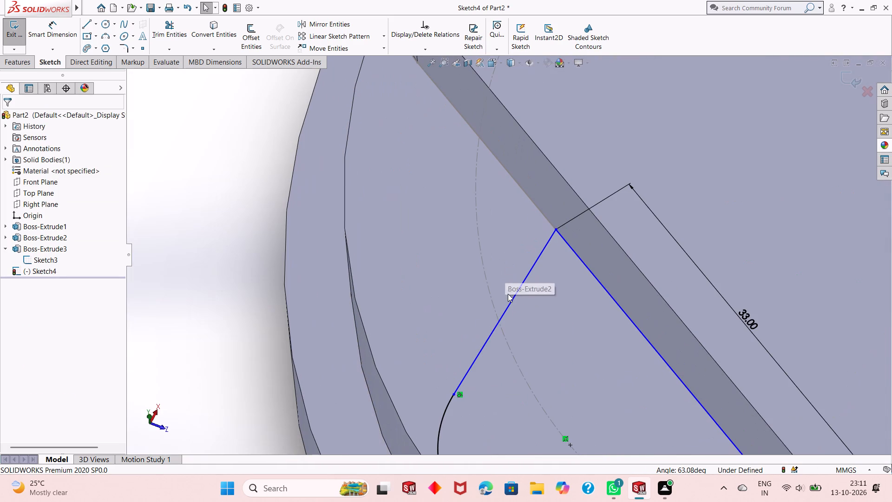
scroll(539, 221, down, 3)
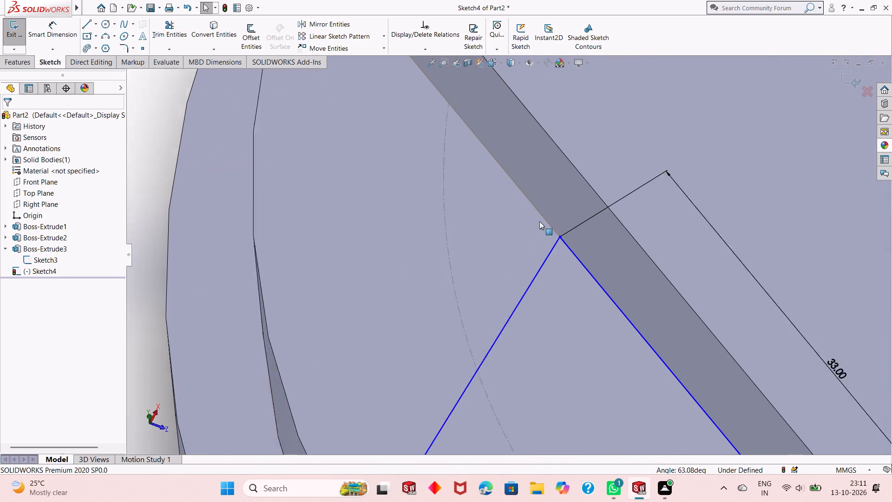
scroll(539, 221, down, 1)
scroll(600, 258, down, 4)
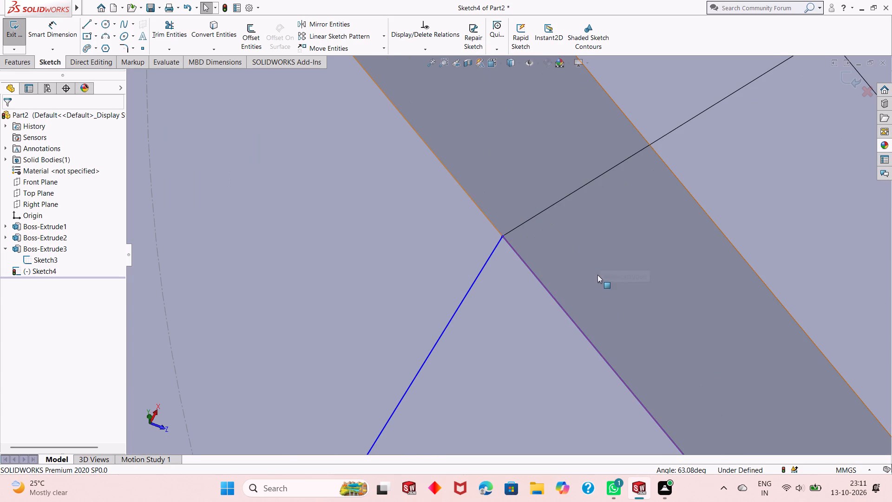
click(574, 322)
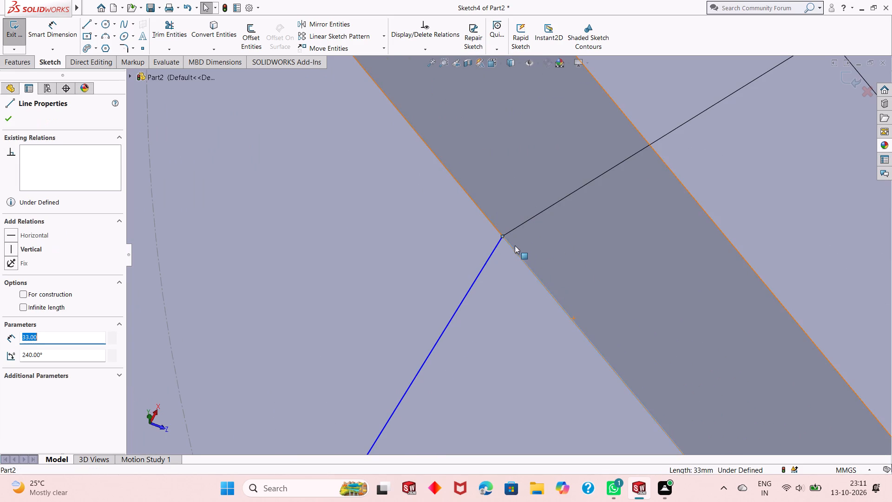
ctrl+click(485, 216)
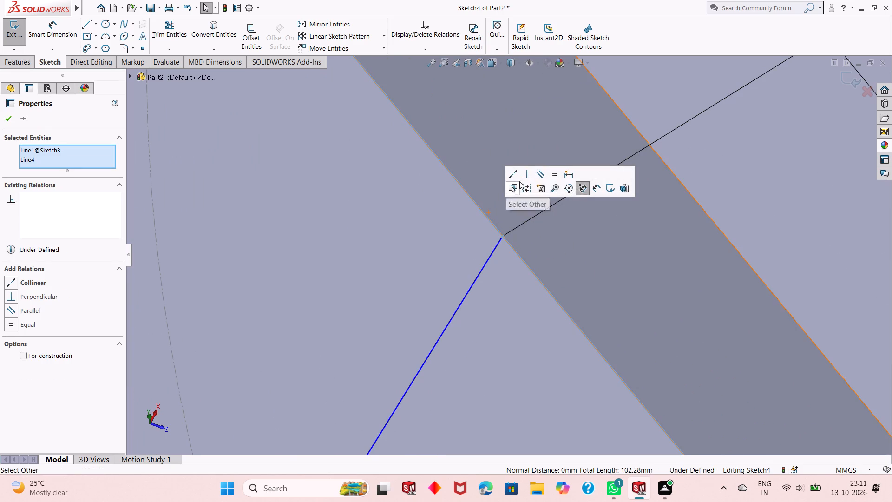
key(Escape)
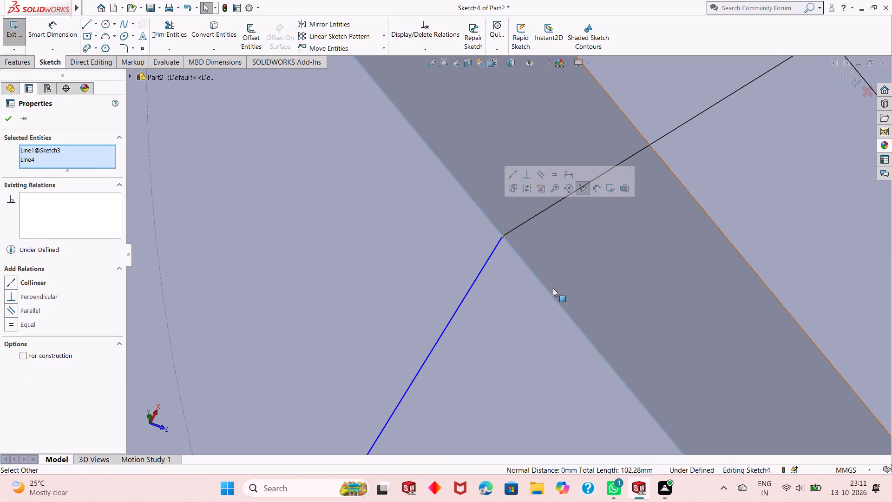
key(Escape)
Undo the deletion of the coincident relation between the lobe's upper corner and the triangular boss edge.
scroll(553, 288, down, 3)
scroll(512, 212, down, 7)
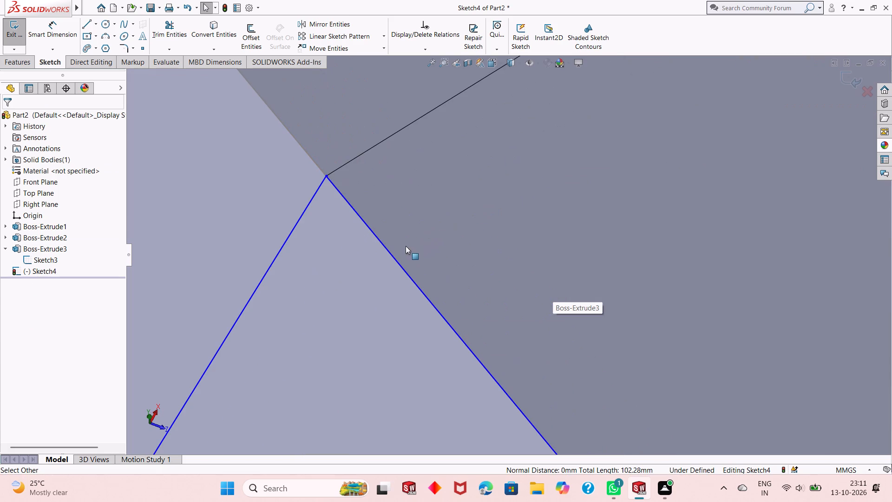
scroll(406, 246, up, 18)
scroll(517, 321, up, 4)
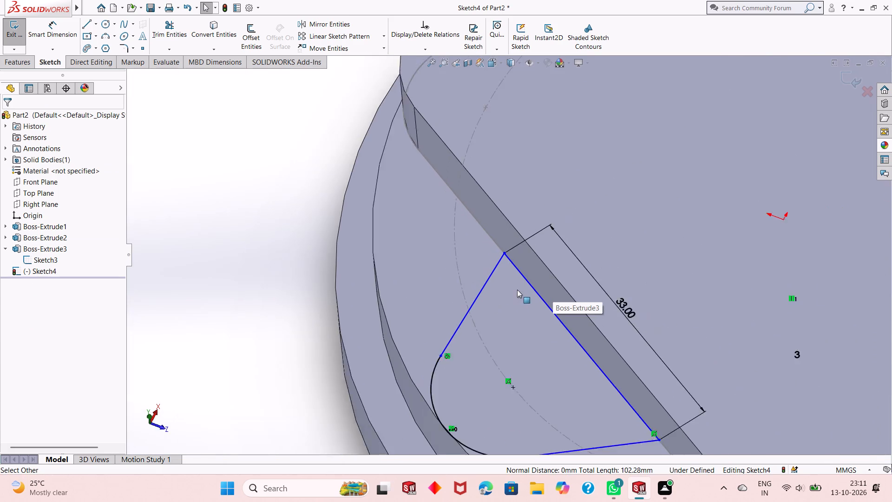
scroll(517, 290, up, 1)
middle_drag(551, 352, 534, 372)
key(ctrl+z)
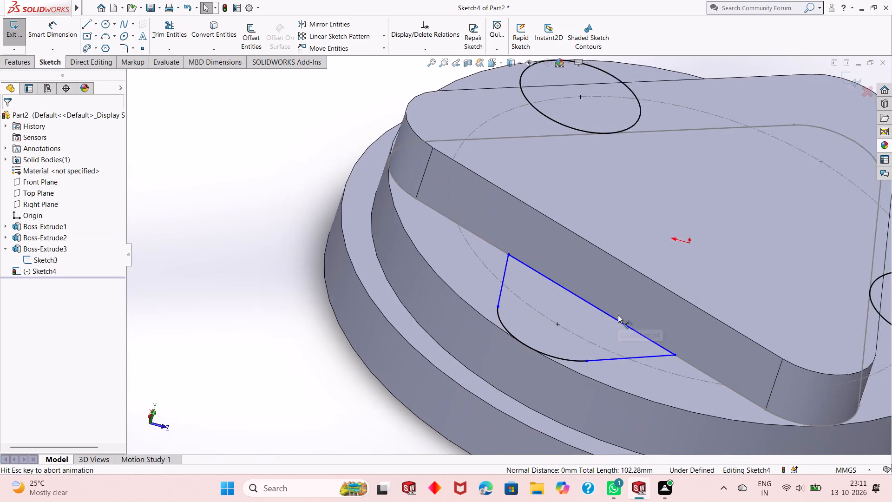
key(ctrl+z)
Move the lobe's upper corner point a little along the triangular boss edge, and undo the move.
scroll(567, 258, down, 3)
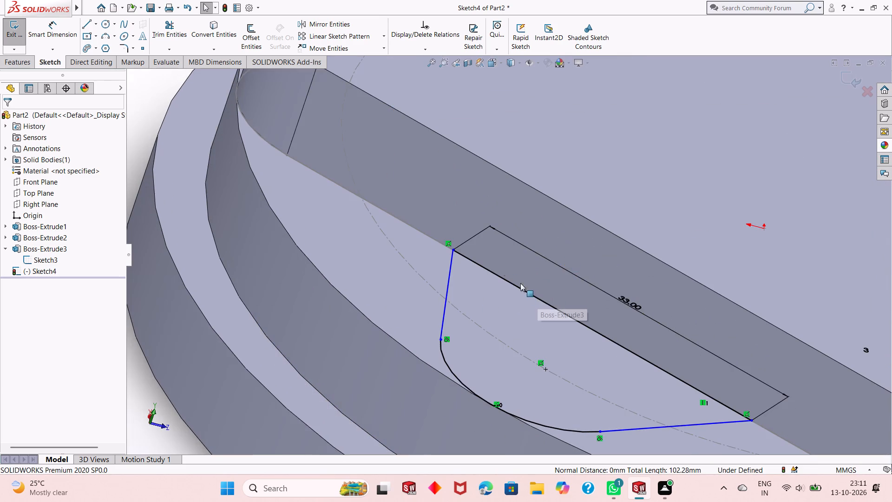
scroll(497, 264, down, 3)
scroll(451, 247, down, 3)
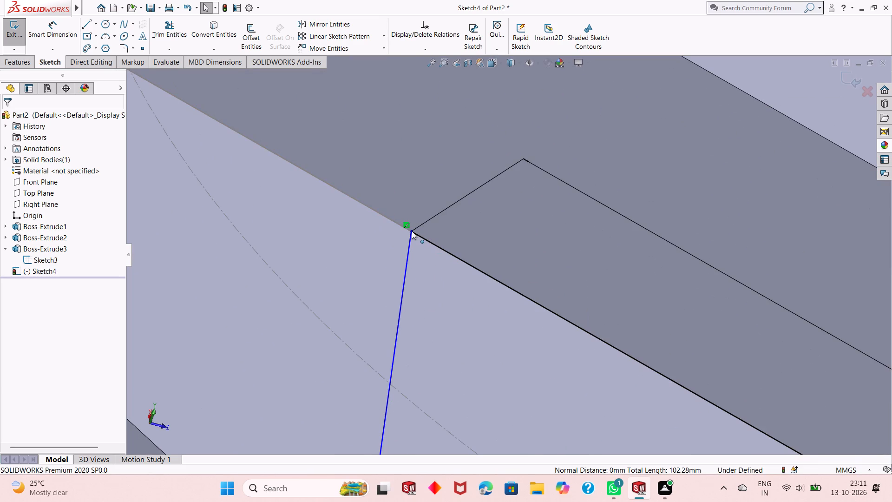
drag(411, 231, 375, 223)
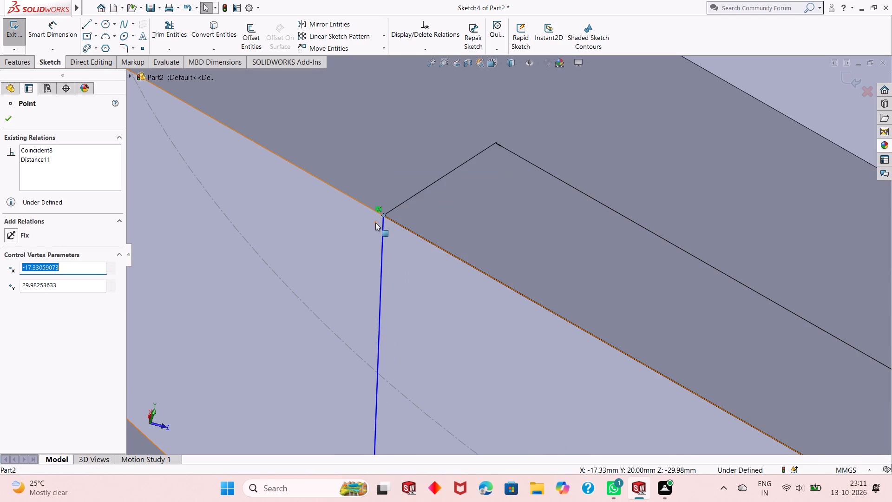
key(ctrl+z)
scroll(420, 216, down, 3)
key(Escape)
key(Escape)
Examine the lobe's upper tangent line and its corner on the boss edge from nearly straight above.
scroll(422, 265, up, 2)
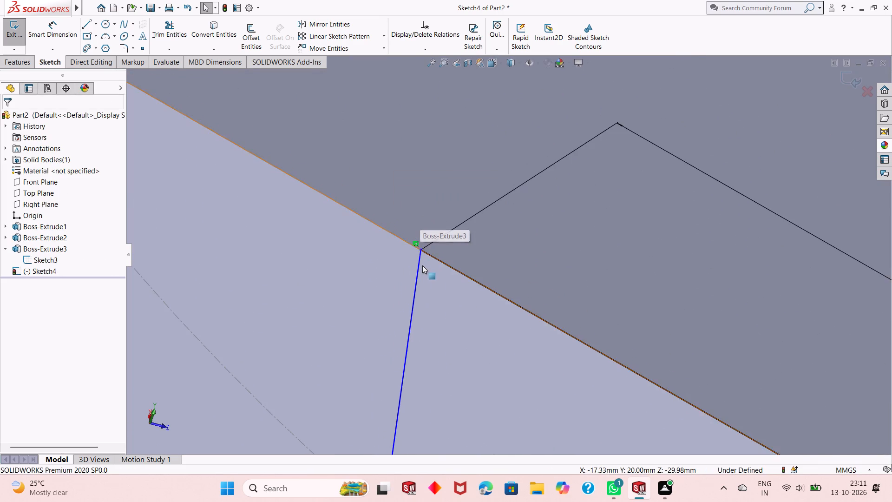
scroll(422, 265, up, 8)
middle_drag(569, 330, 557, 331)
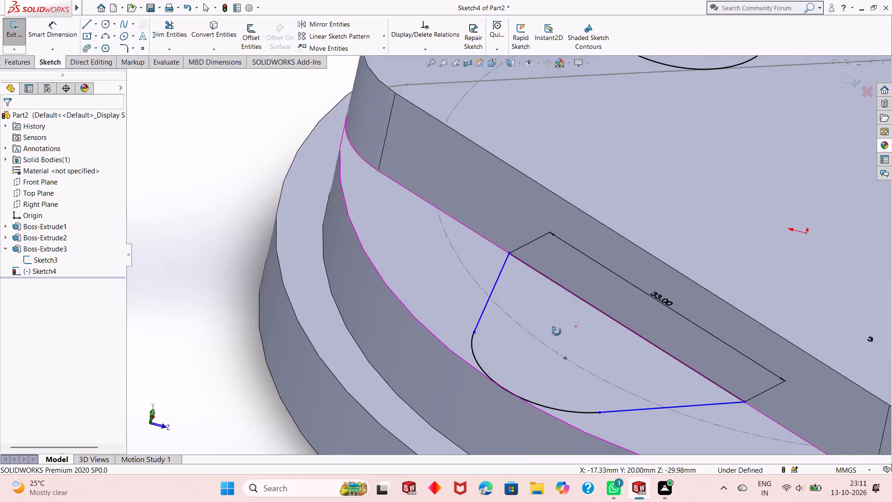
middle_drag(557, 331, 525, 364)
middle_drag(563, 258, 560, 347)
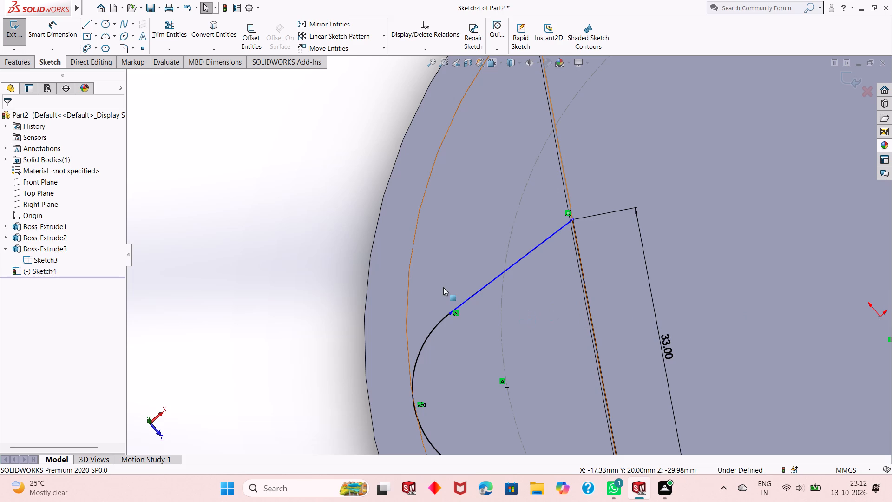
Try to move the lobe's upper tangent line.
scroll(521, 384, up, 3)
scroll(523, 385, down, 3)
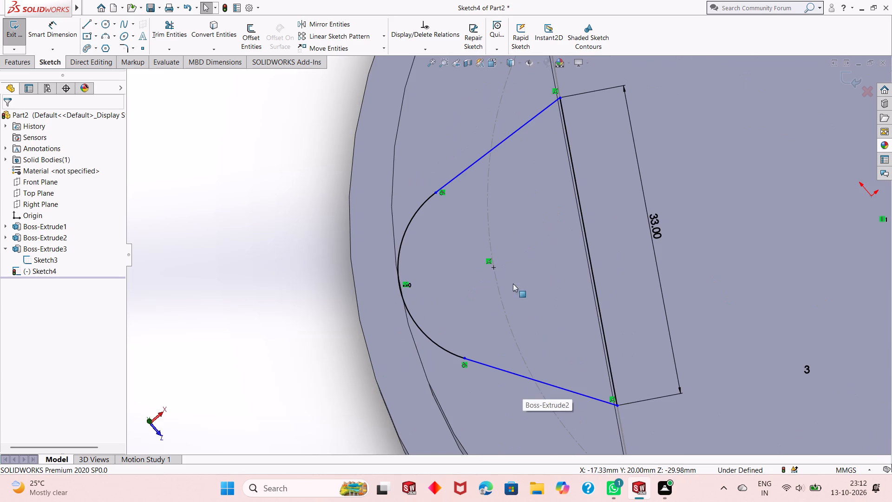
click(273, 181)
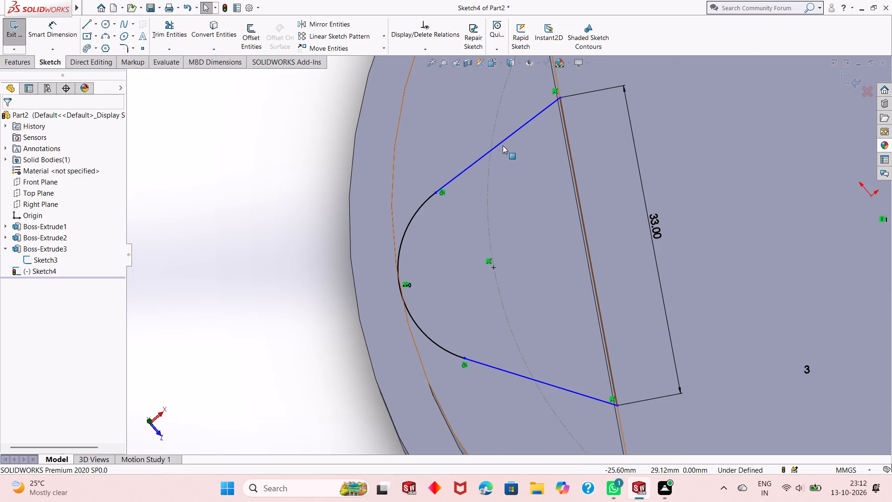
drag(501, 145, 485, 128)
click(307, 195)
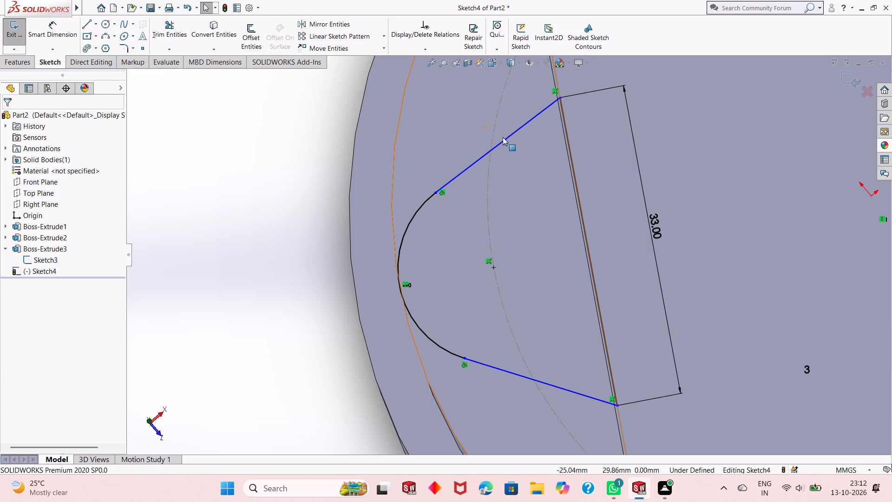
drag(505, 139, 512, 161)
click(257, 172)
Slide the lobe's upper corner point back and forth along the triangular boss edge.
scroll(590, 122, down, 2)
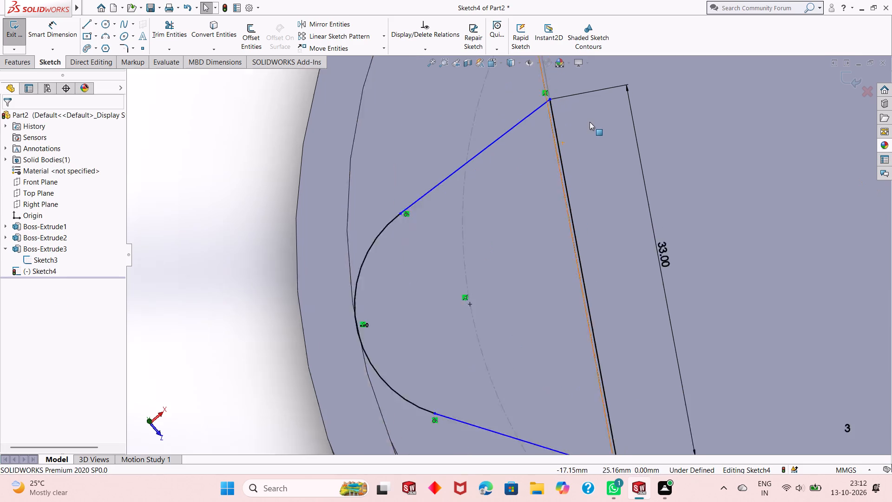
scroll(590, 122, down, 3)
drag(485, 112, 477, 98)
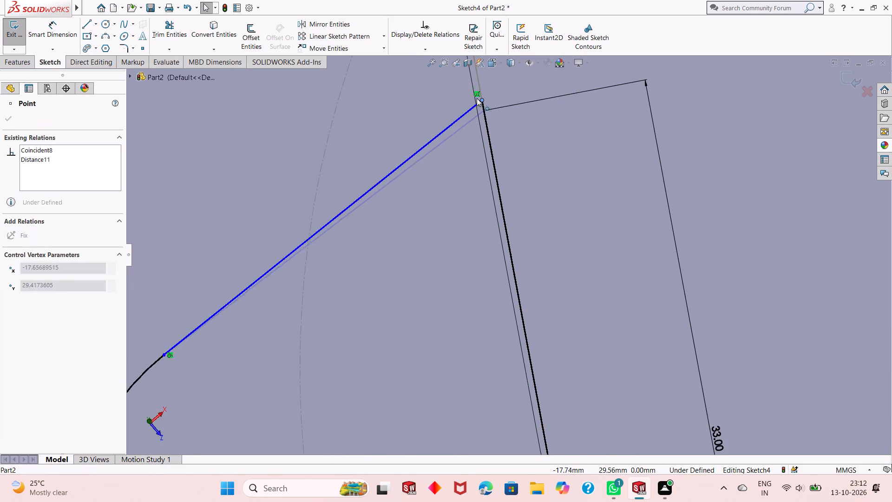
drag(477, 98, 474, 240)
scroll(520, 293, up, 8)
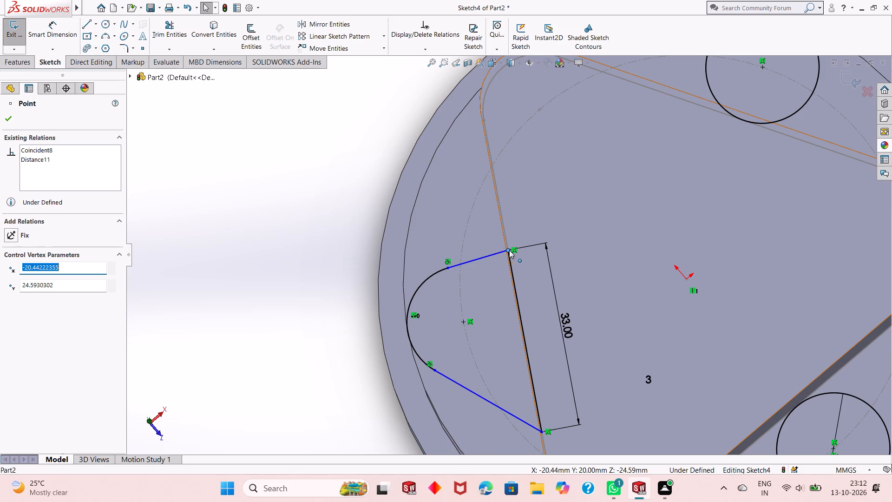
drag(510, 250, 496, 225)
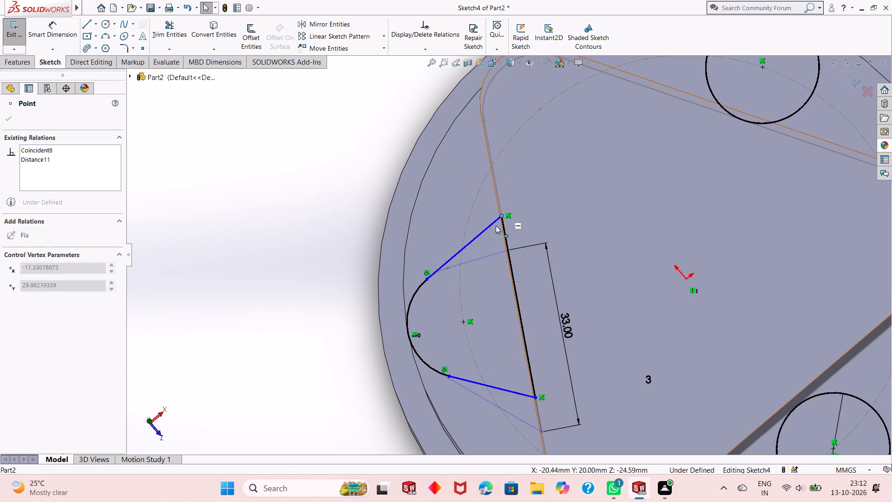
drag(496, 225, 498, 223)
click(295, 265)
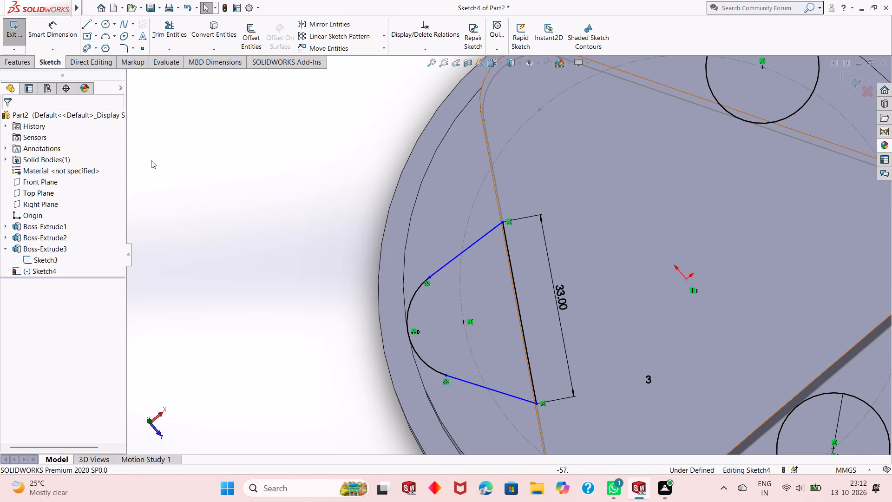
Draw a centerline about 10 mm long from the lobe arc's center to the midpoint of the lobe's straight edge line.
click(96, 22)
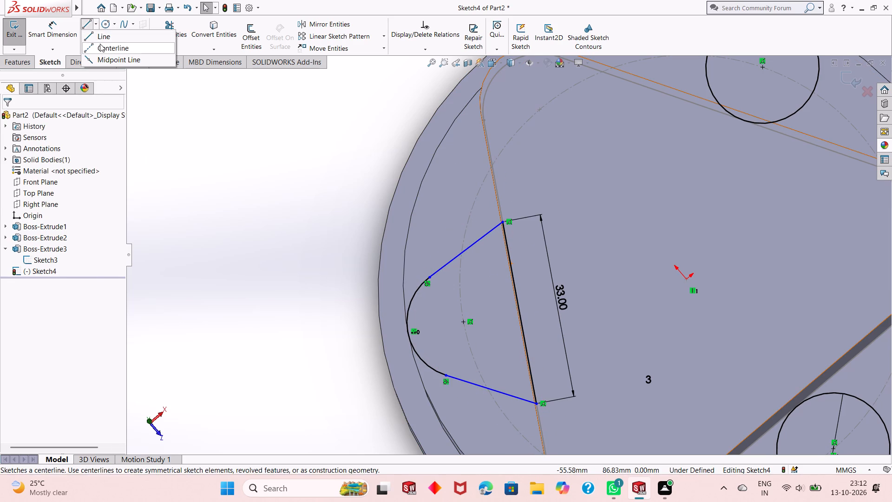
click(101, 46)
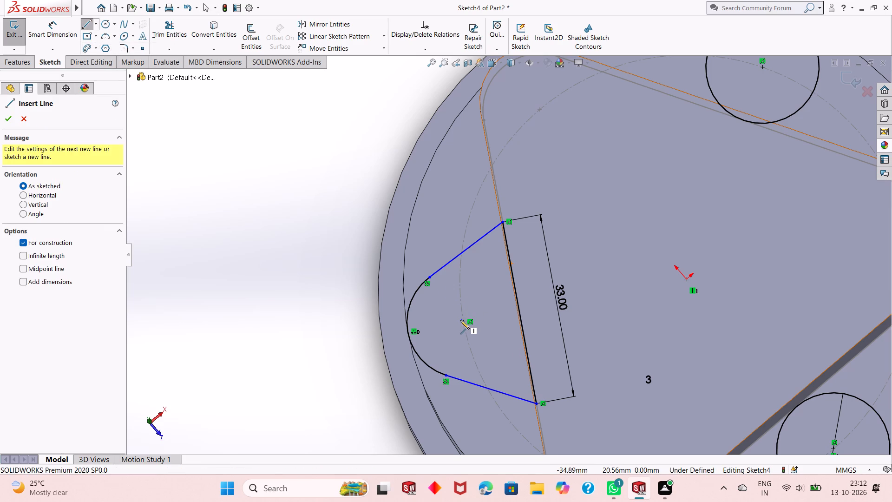
click(460, 322)
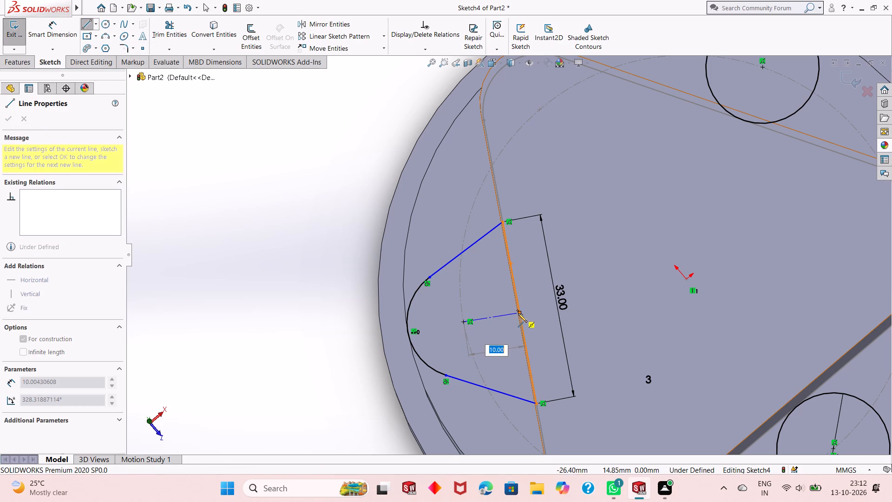
click(518, 313)
right_click(361, 288)
click(380, 293)
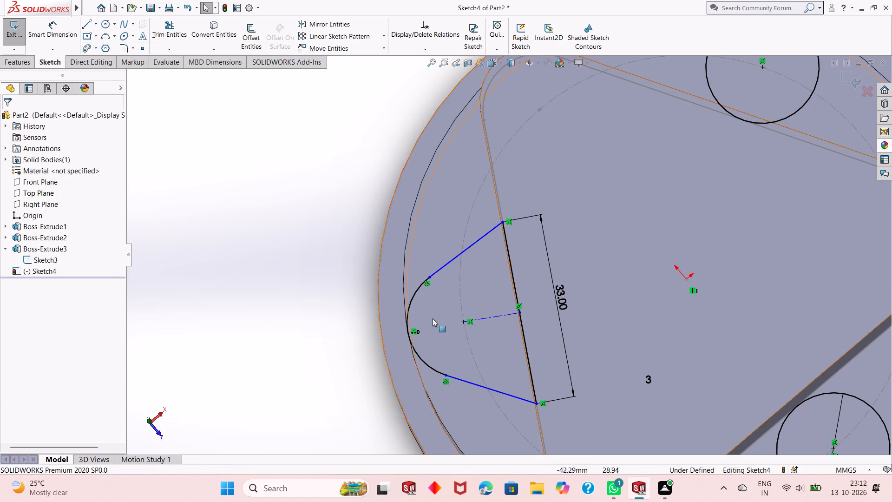
Make the lobe's upper and lower tangent lines symmetric about the centerline, and test the upper line for remaining movement.
shift+click(495, 318)
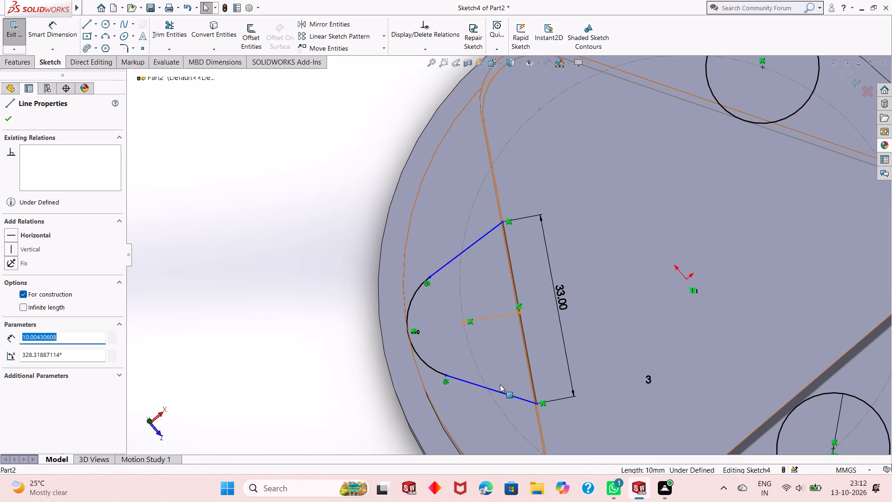
shift+click(498, 392)
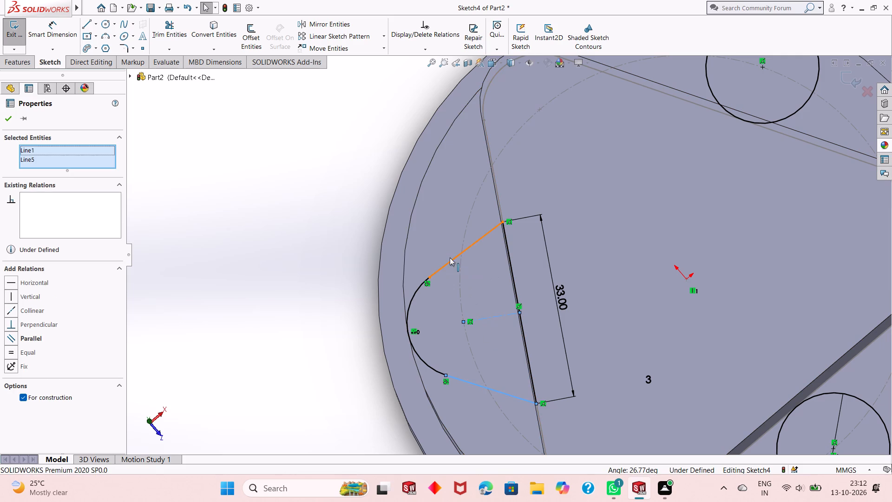
shift+click(451, 259)
click(36, 360)
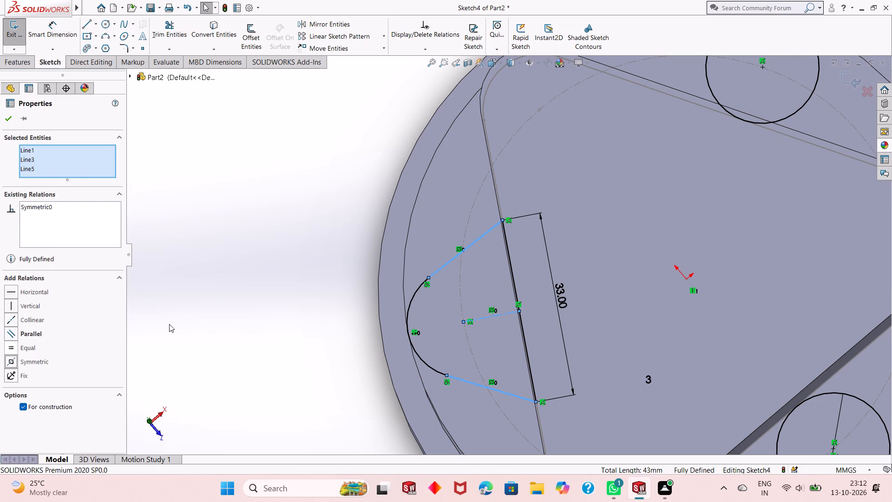
click(220, 298)
drag(477, 238, 486, 294)
click(300, 238)
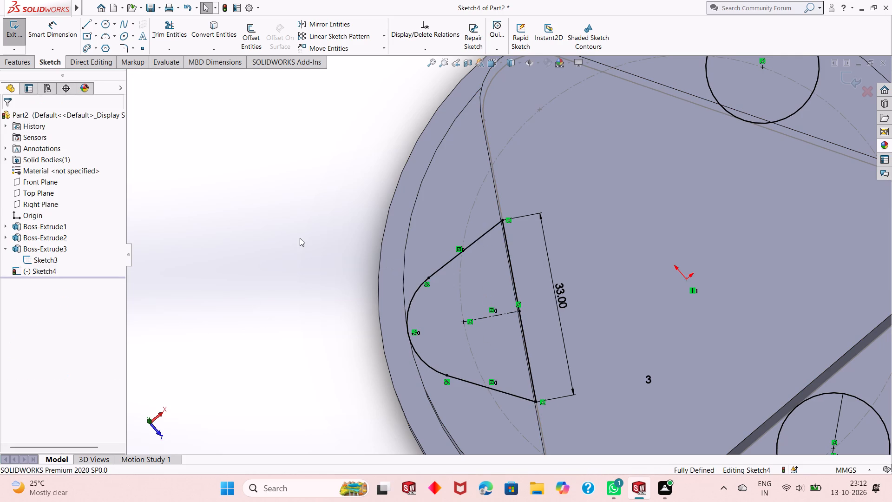
Examine the lobe profile and the two remaining circles on the part from above and at an angle.
scroll(300, 238, up, 1)
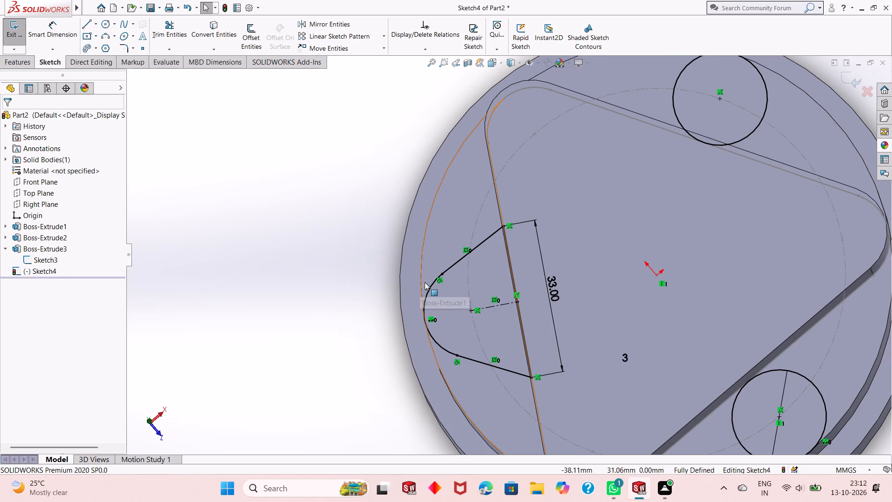
scroll(422, 277, up, 1)
scroll(522, 282, down, 5)
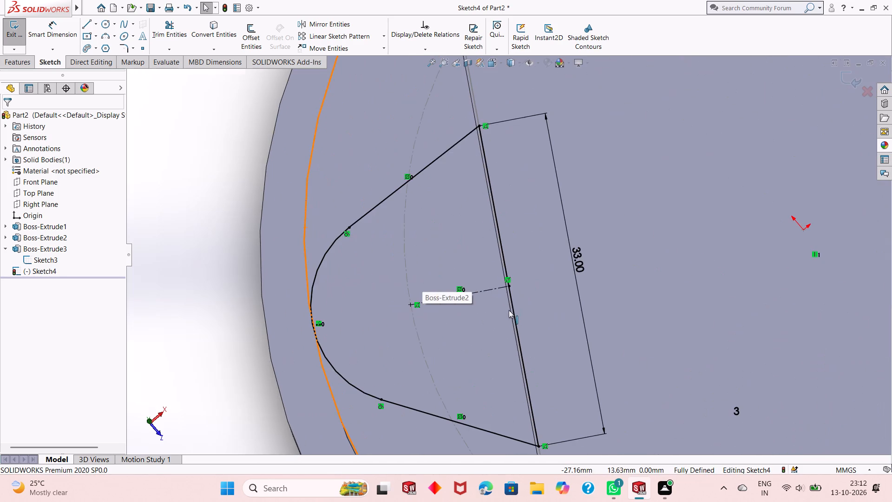
scroll(506, 310, up, 6)
scroll(518, 261, down, 2)
click(380, 268)
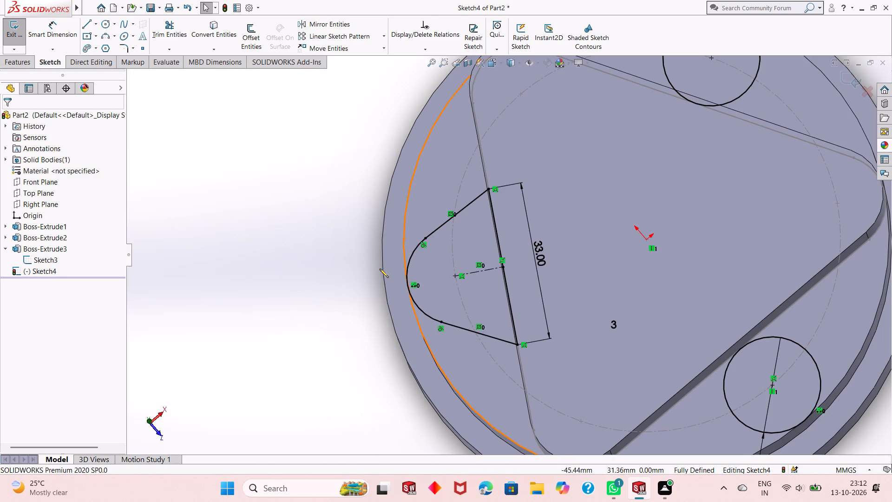
click(350, 276)
key(Escape)
key(Escape)
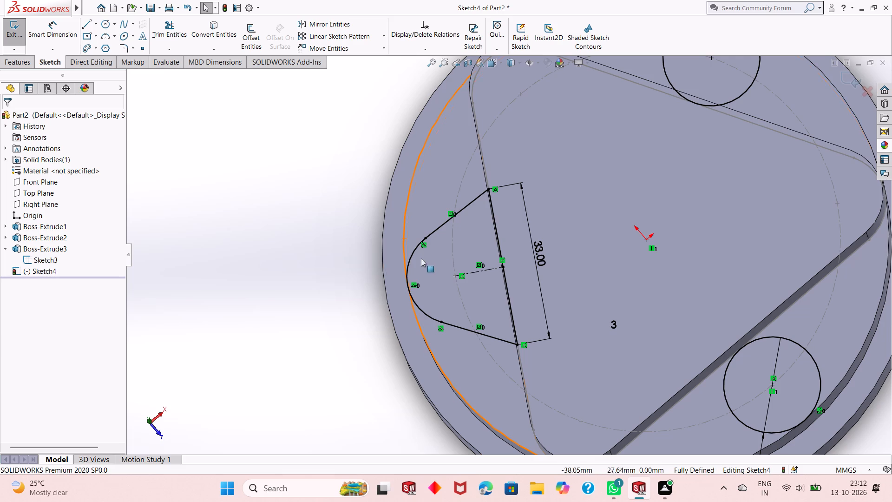
scroll(532, 253, up, 4)
middle_drag(561, 257, 551, 160)
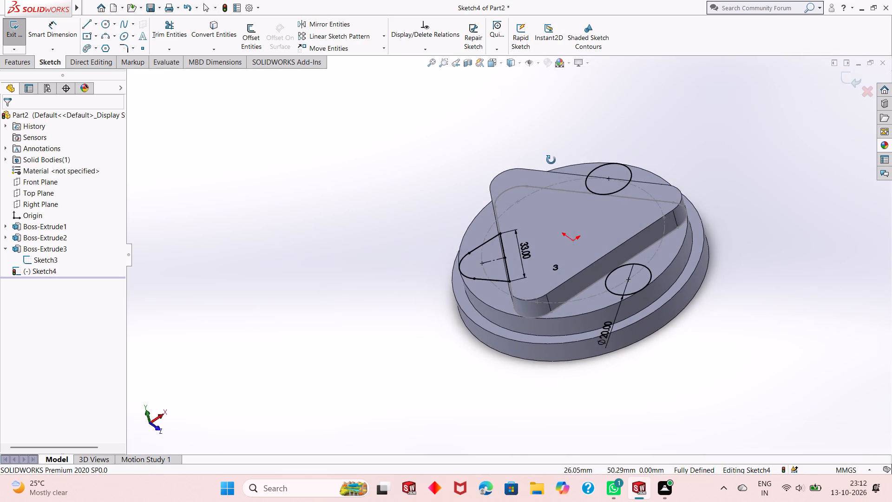
middle_drag(551, 160, 562, 270)
scroll(384, 221, down, 3)
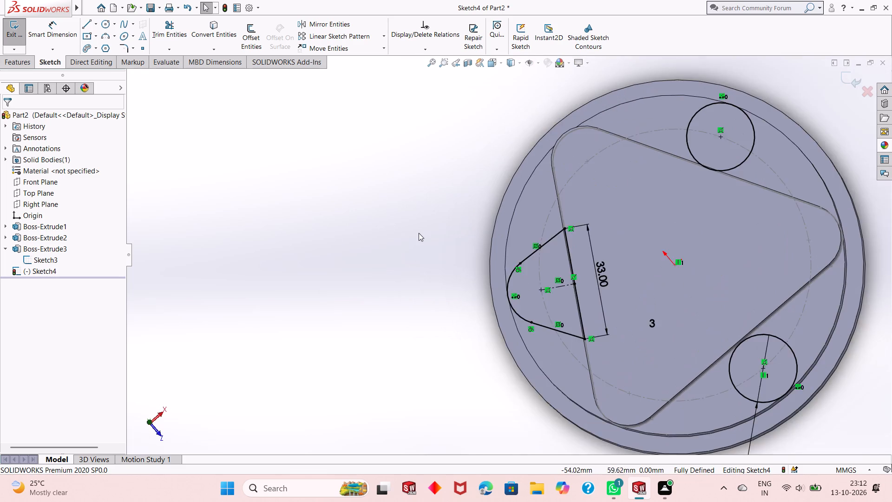
scroll(539, 224, up, 4)
scroll(714, 245, down, 2)
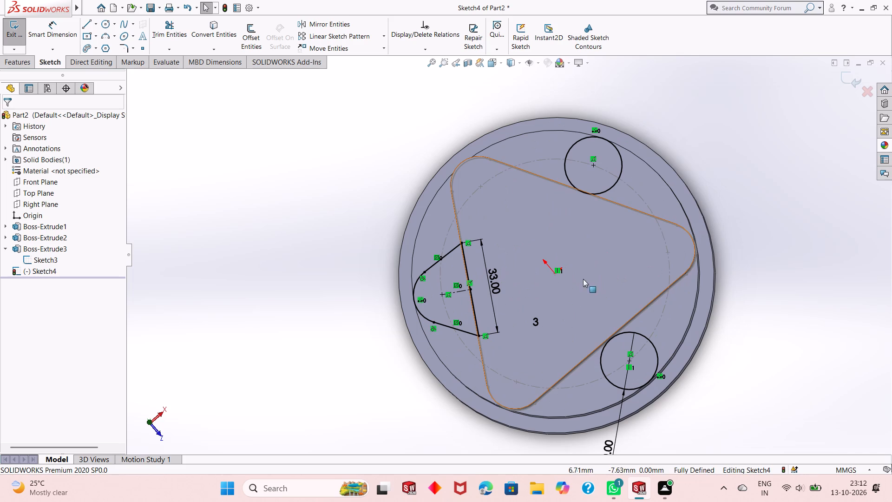
Delete the two remaining 20 mm circles, including the dimensioned pattern seed circle.
click(626, 332)
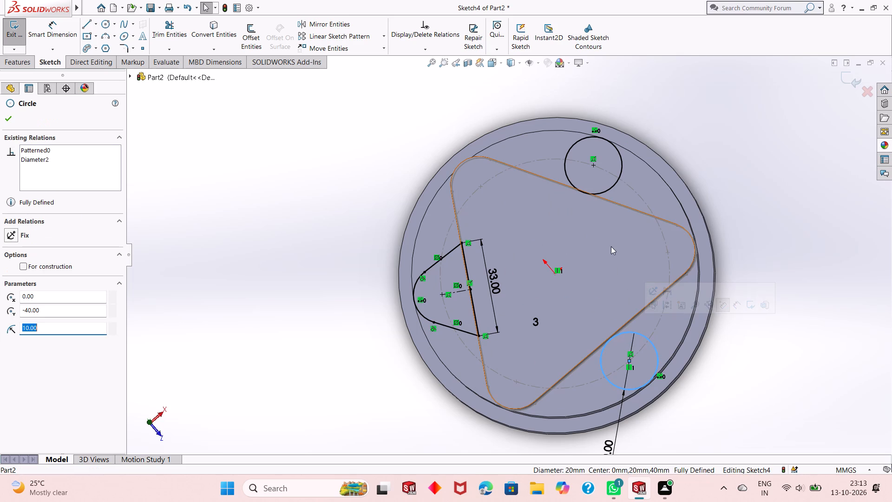
ctrl+click(610, 185)
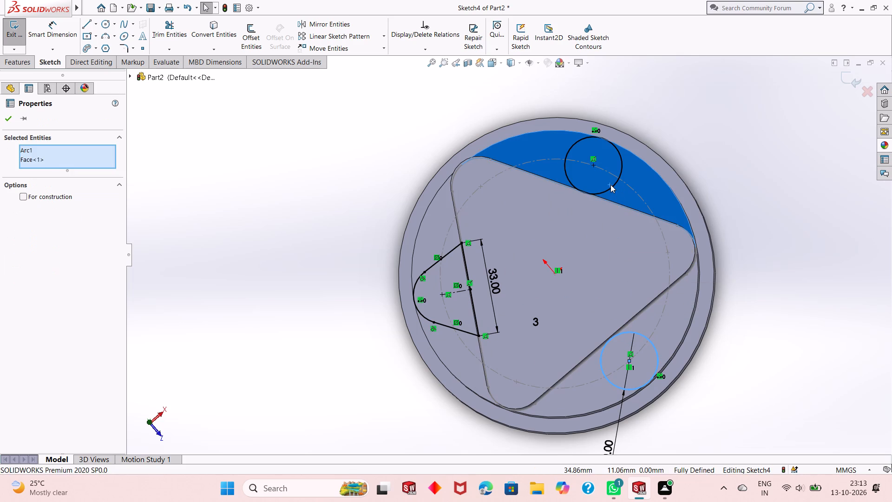
key(Escape)
key(Escape)
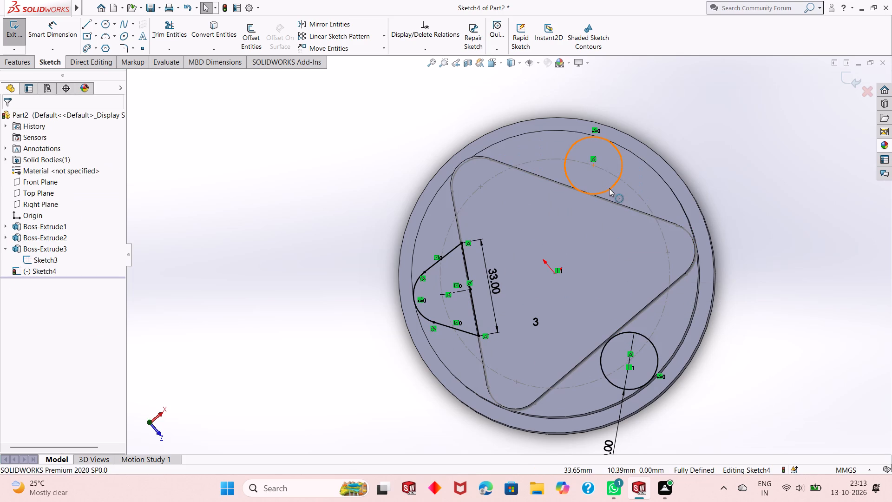
click(609, 188)
ctrl+click(639, 333)
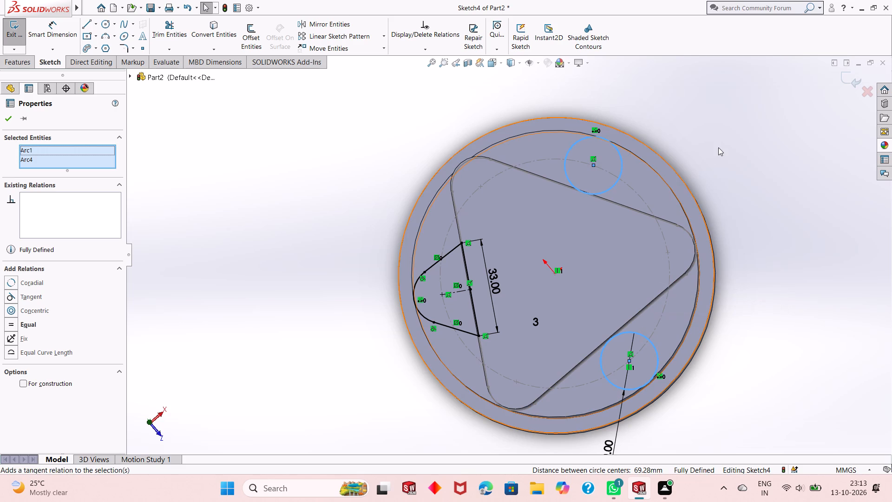
right_click(302, 136)
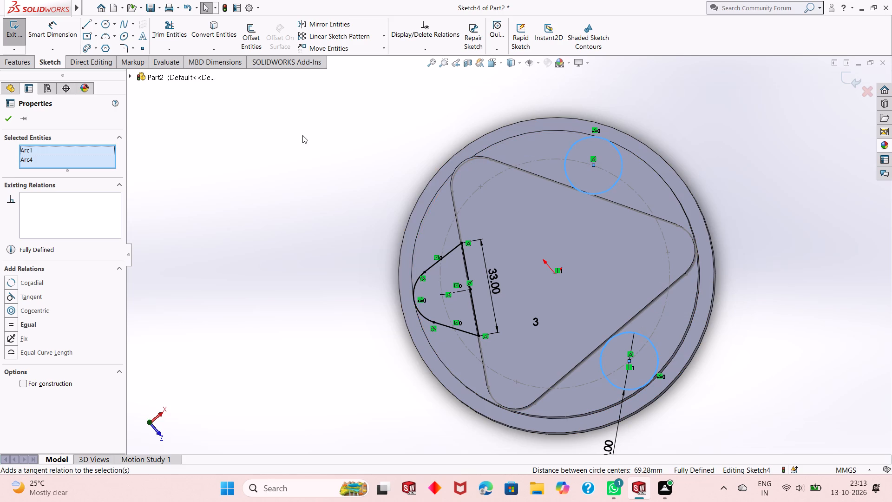
click(326, 282)
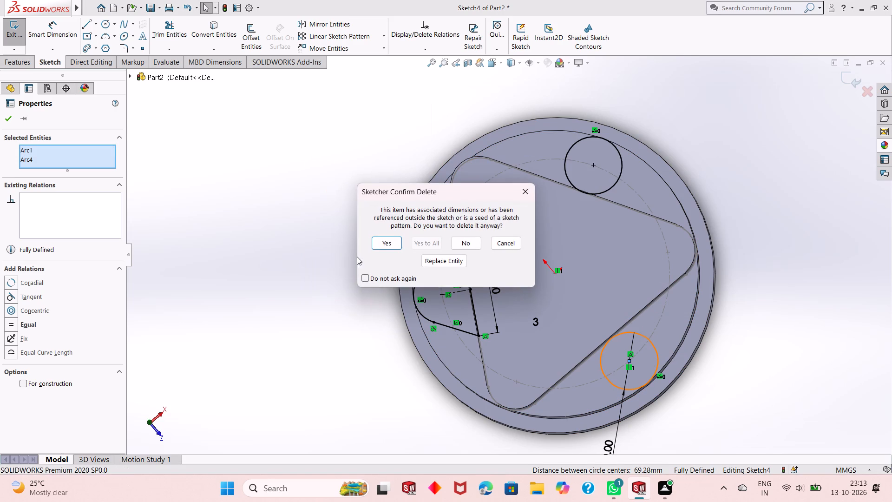
click(384, 244)
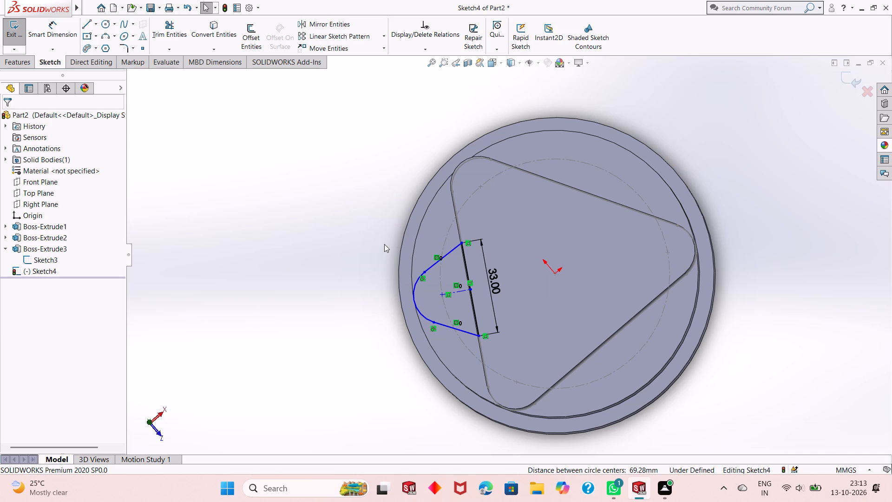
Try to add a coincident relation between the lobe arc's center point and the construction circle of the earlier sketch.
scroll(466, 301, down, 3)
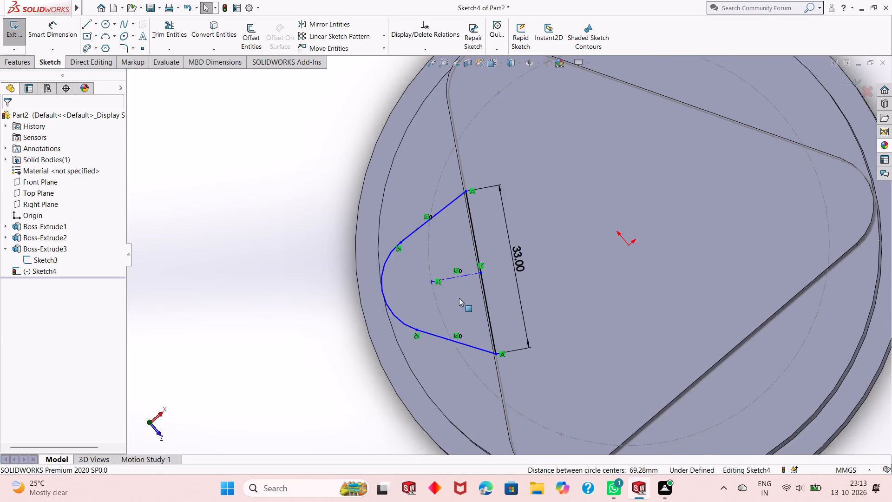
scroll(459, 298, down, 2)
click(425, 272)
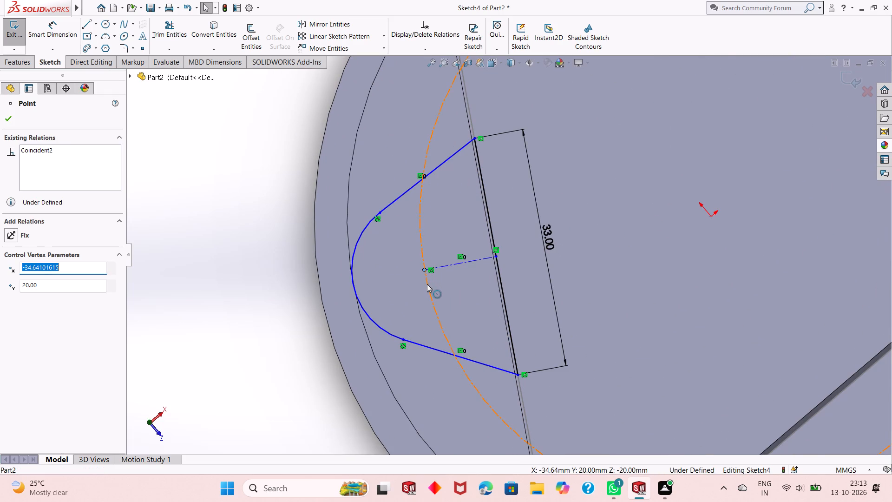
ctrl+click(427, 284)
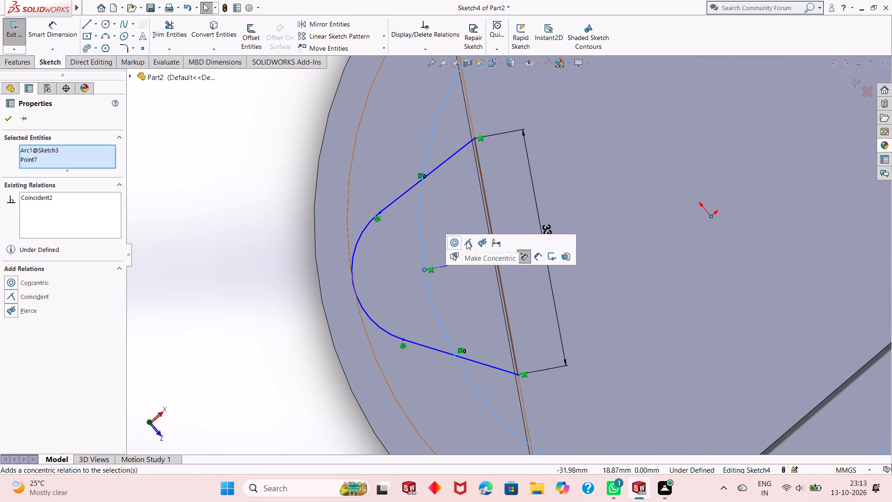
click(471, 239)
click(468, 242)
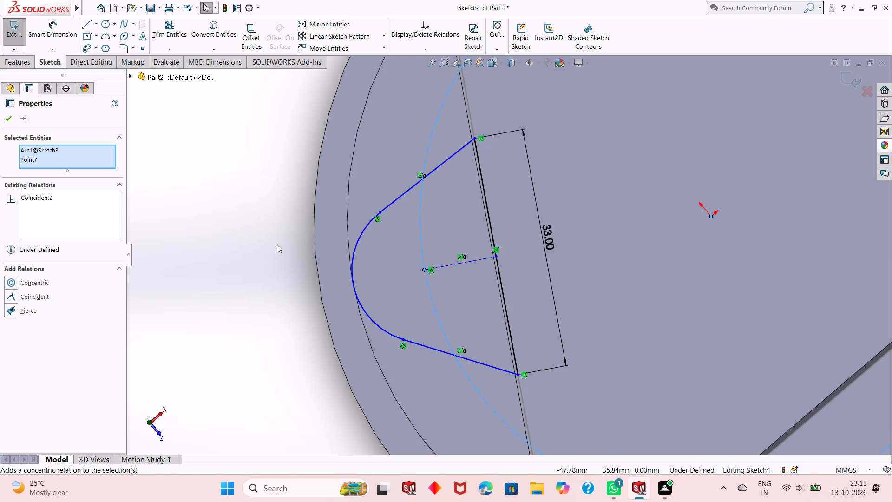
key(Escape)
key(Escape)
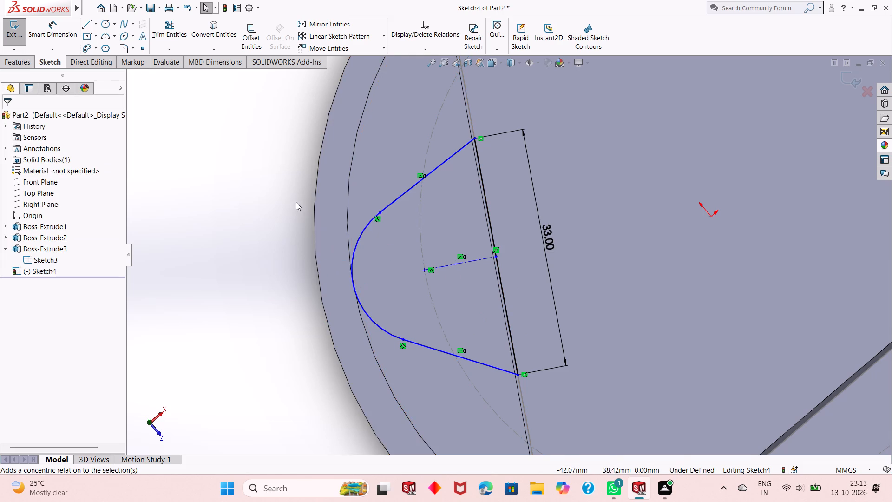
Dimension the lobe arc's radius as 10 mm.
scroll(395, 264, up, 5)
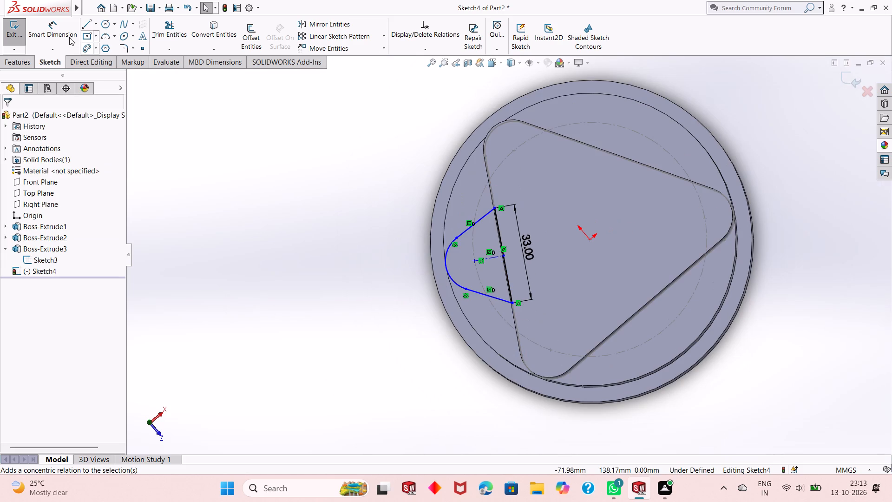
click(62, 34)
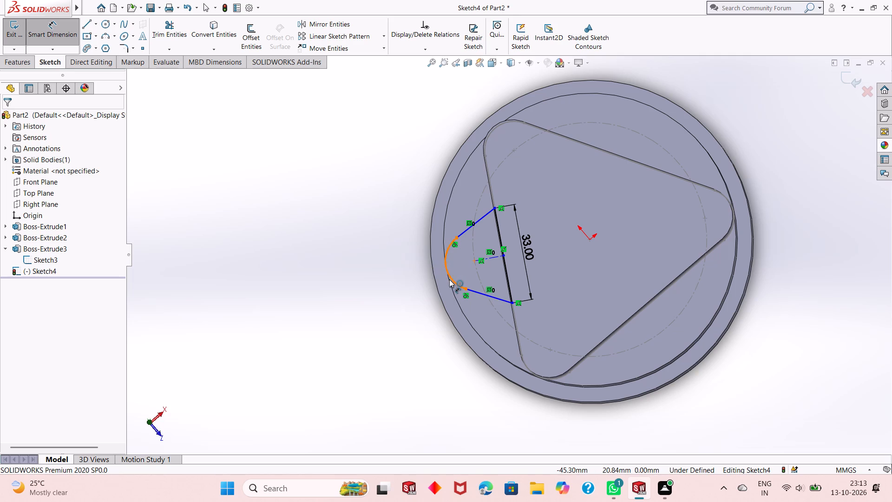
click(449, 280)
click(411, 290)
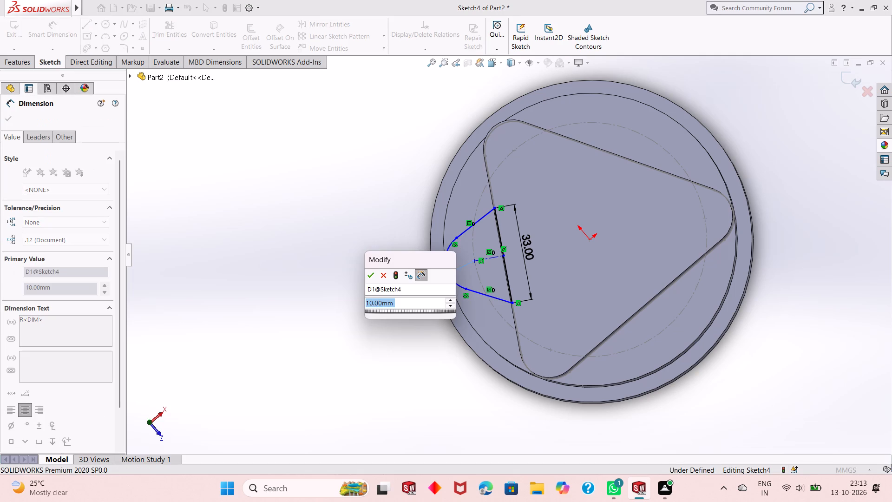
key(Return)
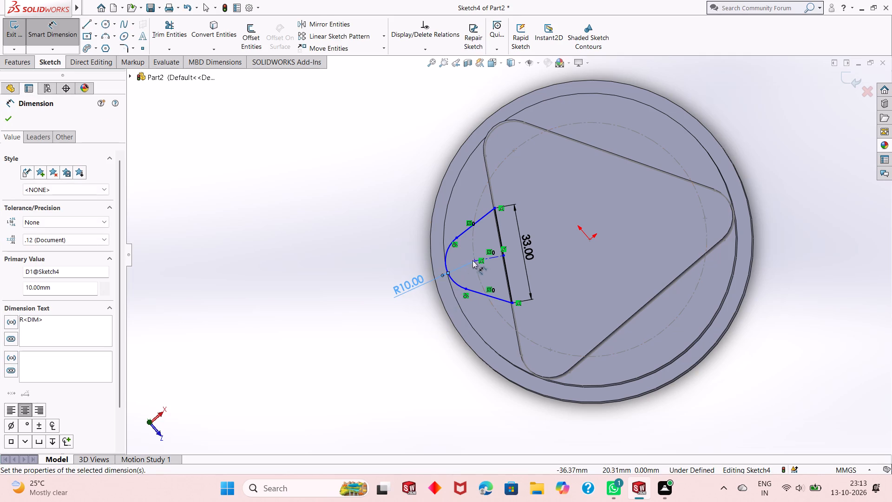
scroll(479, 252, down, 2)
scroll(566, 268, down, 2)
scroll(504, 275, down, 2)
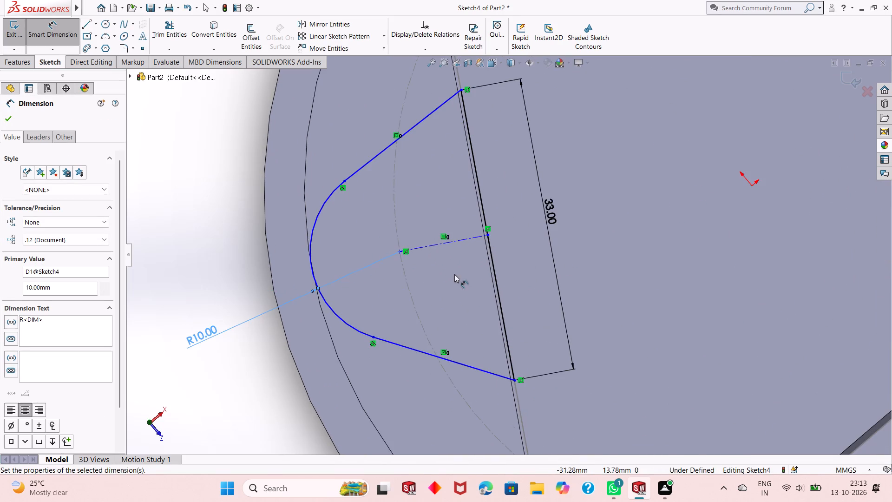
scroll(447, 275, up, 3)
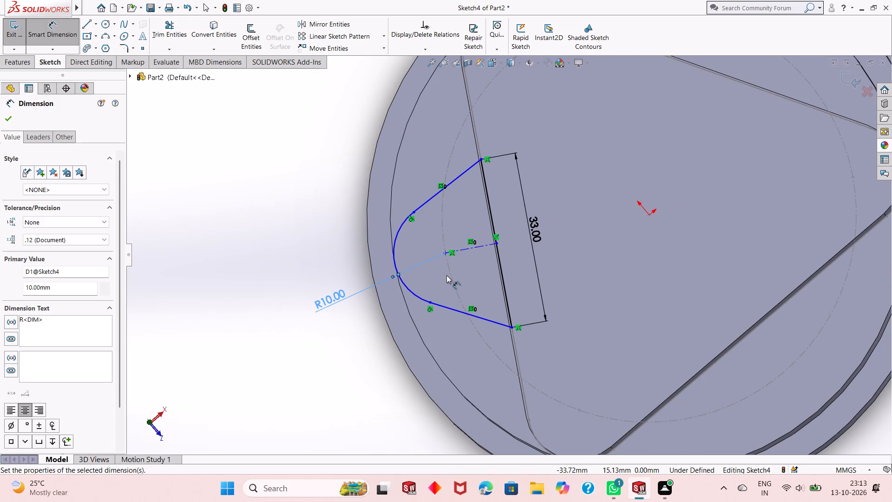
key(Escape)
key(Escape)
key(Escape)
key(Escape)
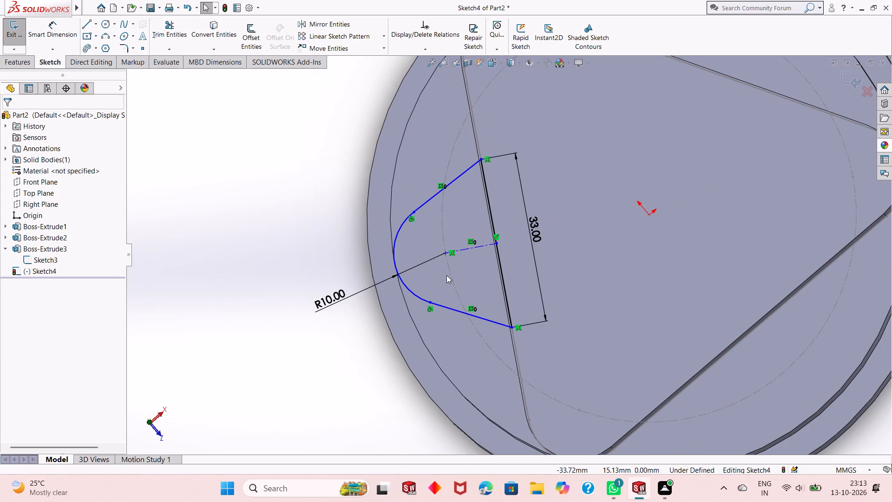
Undo the lobe arc's radius dimension and the deletion of the two 20 mm circles.
key(ctrl+z)
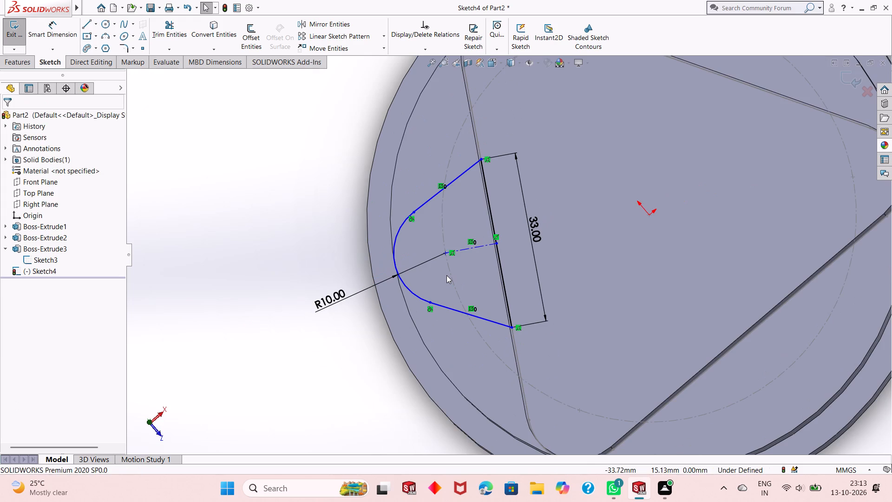
key(ctrl+z)
key(ctrl+z)
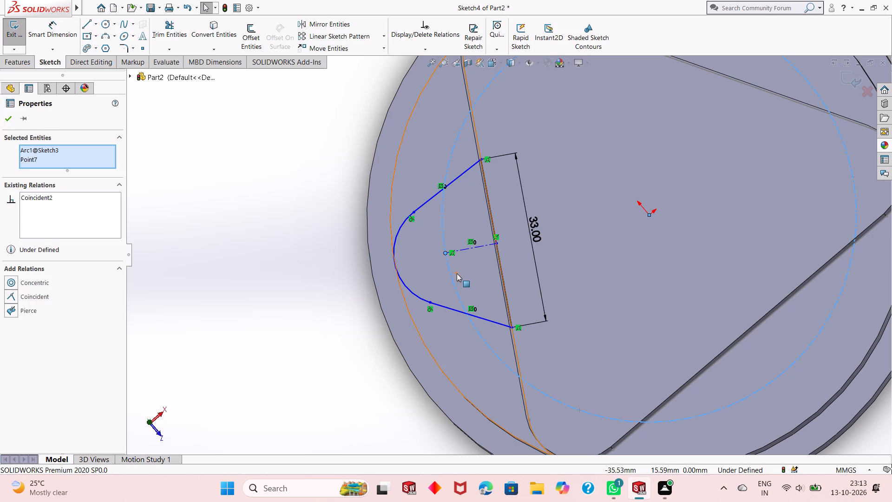
key(ctrl+z)
key(ctrl+z)
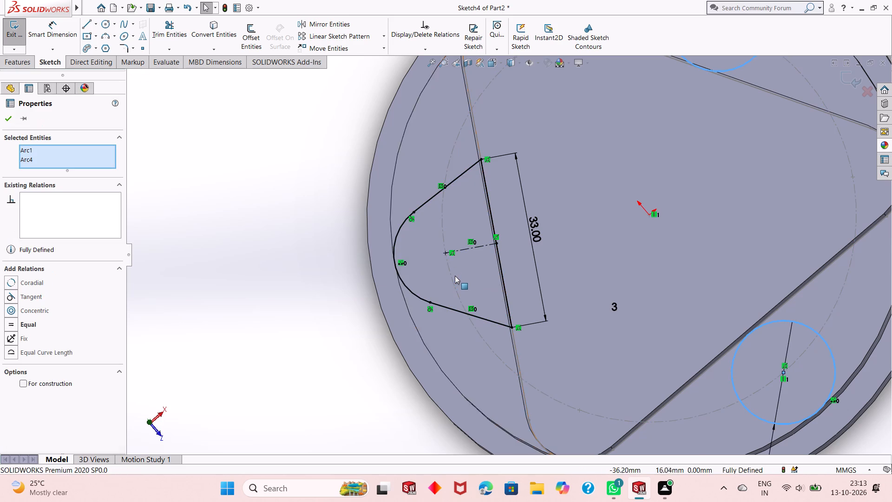
key(Escape)
scroll(431, 288, up, 2)
key(Escape)
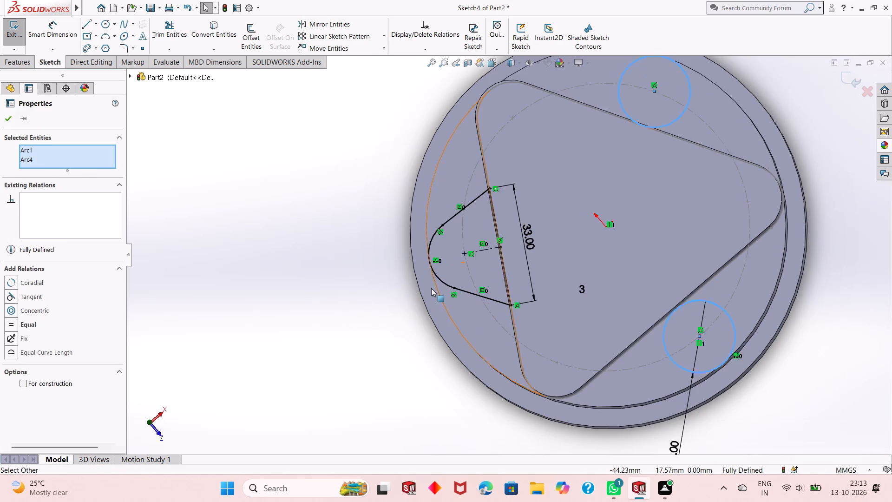
key(Escape)
scroll(555, 266, up, 2)
scroll(588, 198, down, 3)
key(Escape)
key(Escape)
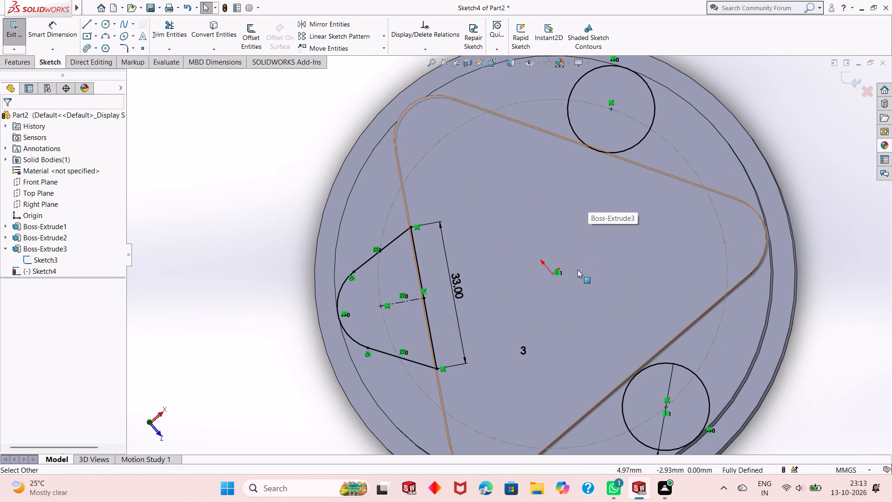
Circular-pattern the lobe's three lines and arc about the origin with 3 equally spaced instances over 360 degrees.
key(ctrl+8)
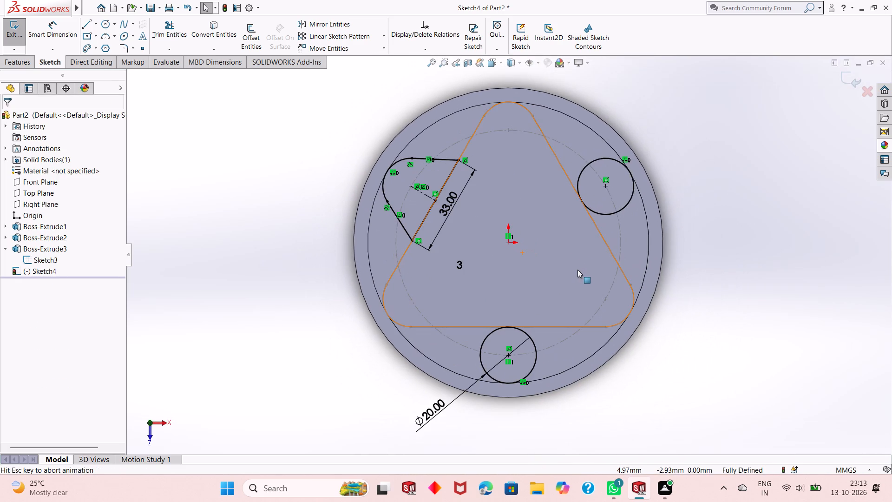
key(Escape)
scroll(540, 355, down, 3)
scroll(540, 355, up, 3)
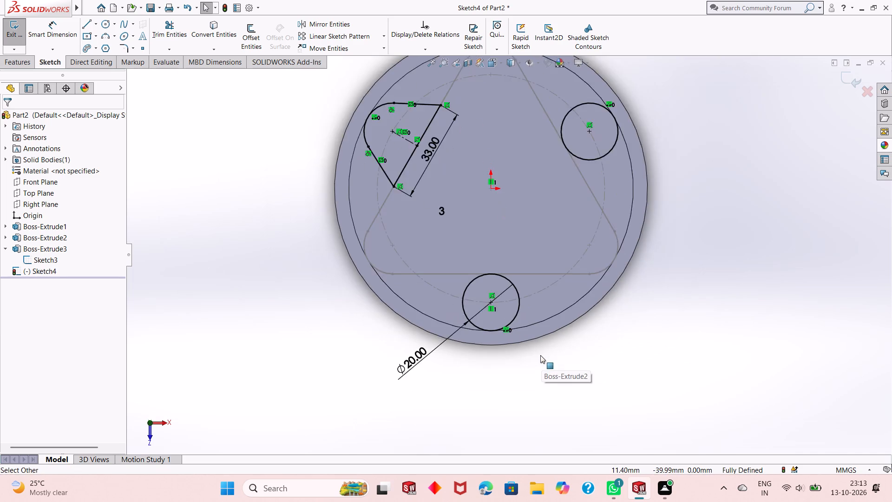
scroll(540, 355, up, 1)
scroll(486, 258, down, 2)
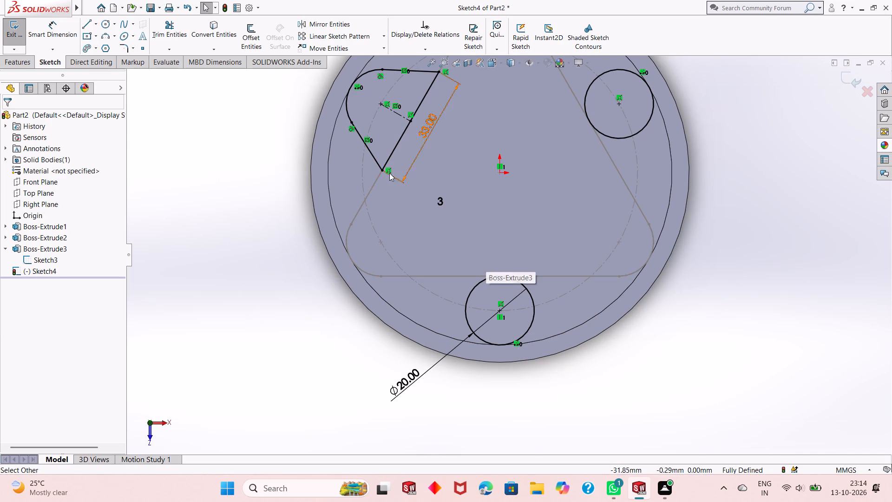
click(374, 155)
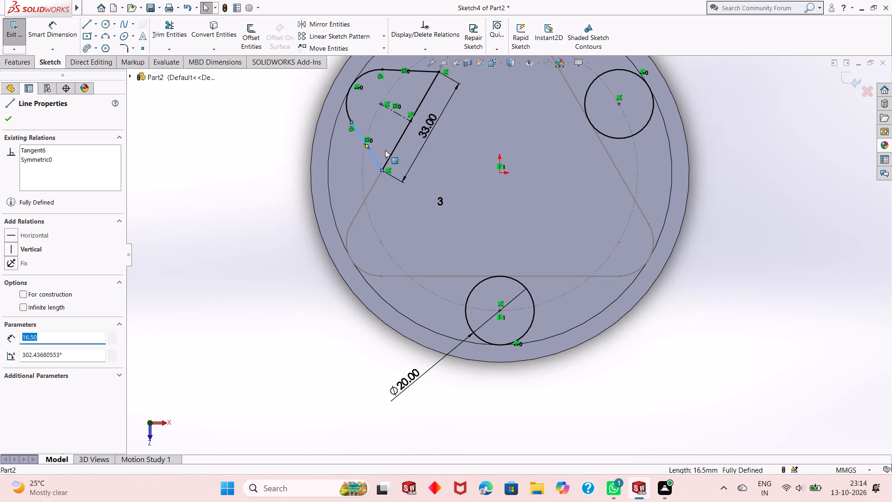
ctrl+click(400, 136)
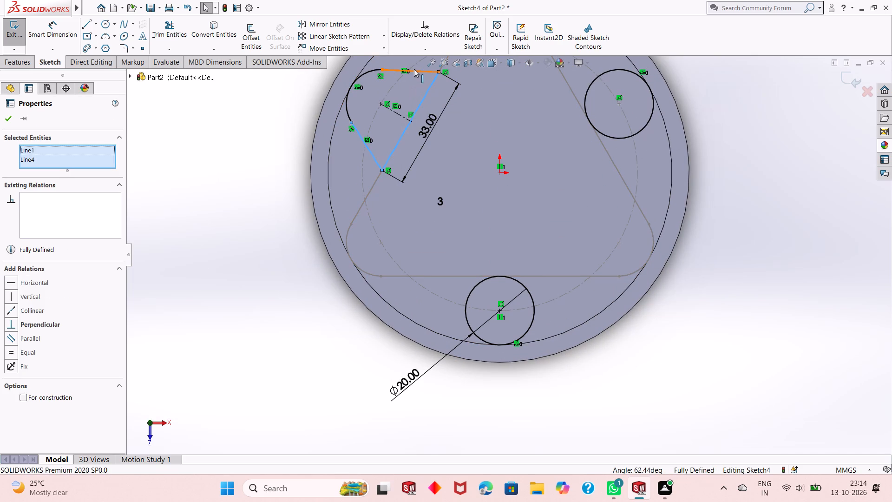
ctrl+click(414, 69)
ctrl+click(364, 75)
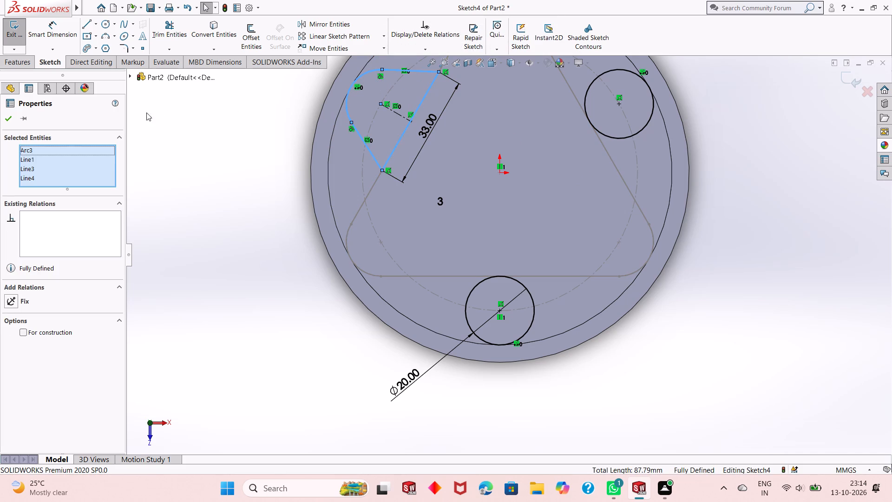
click(384, 37)
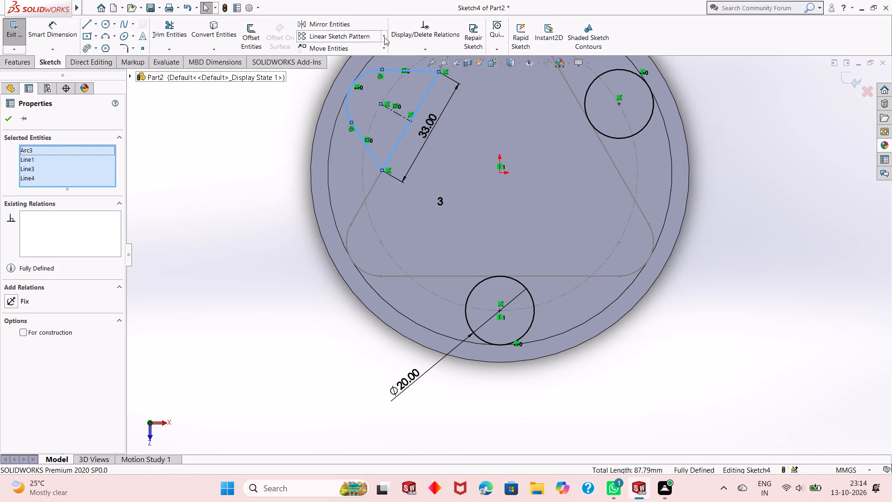
click(382, 58)
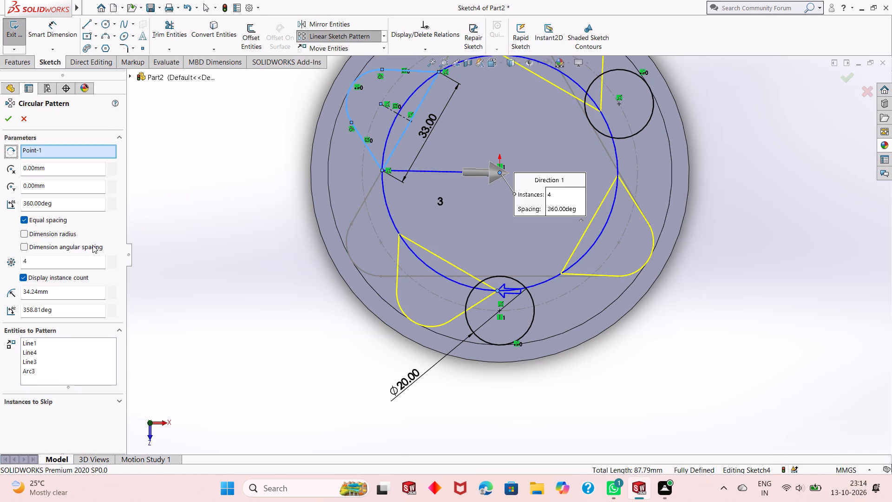
double_click(69, 264)
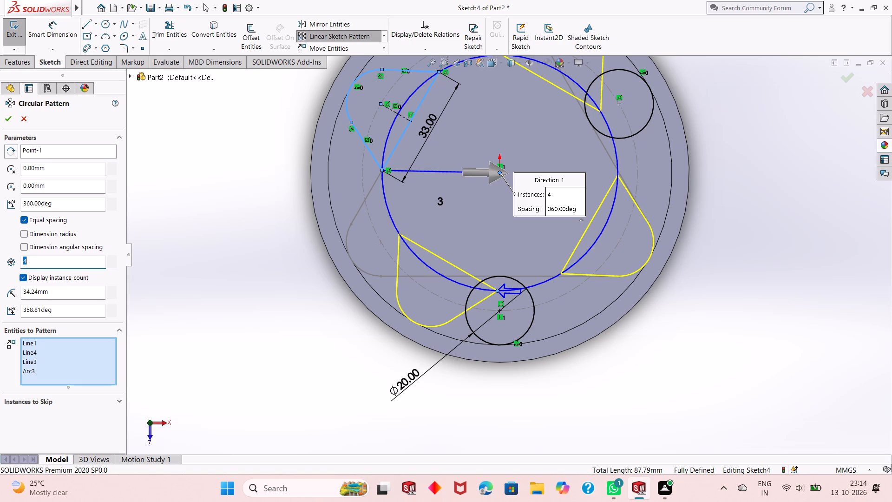
key(3)
key(Return)
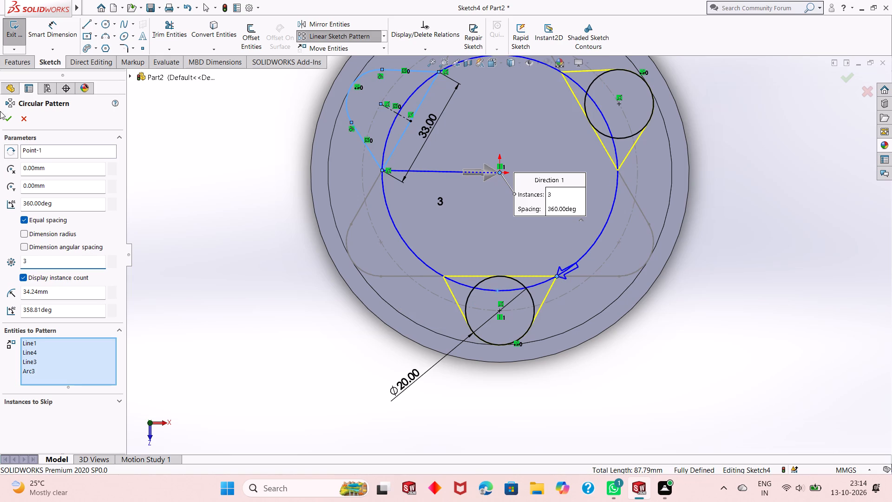
middle_drag(222, 278, 219, 229)
scroll(222, 278, down, 1)
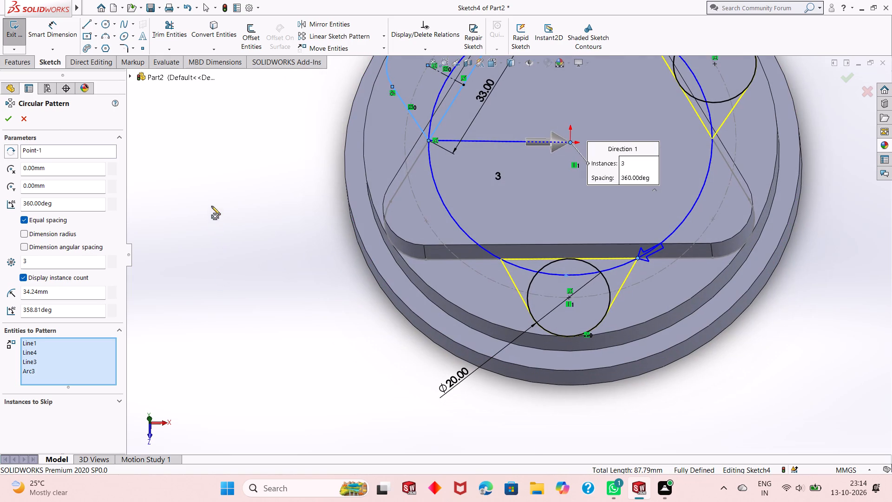
click(1, 120)
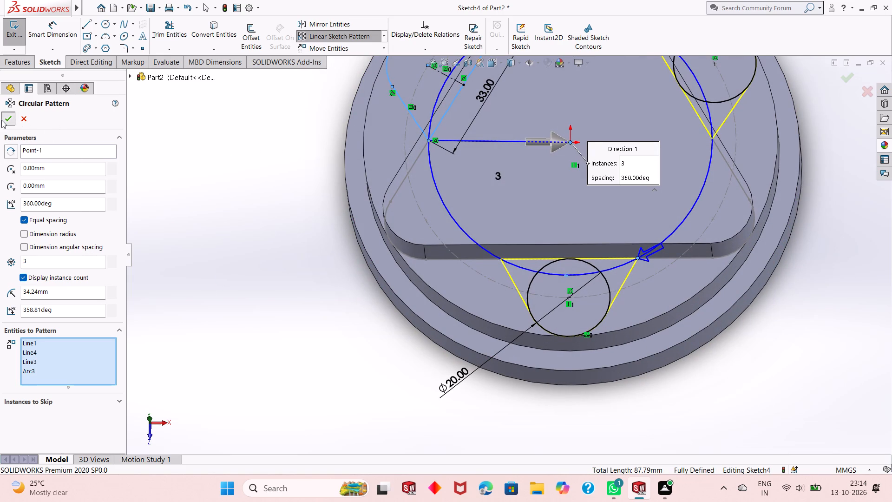
key(Escape)
Trim away the inner portions of the two 20 mm circles so only the outer arcs of the patterned lobes remain.
middle_drag(544, 258, 545, 281)
click(172, 30)
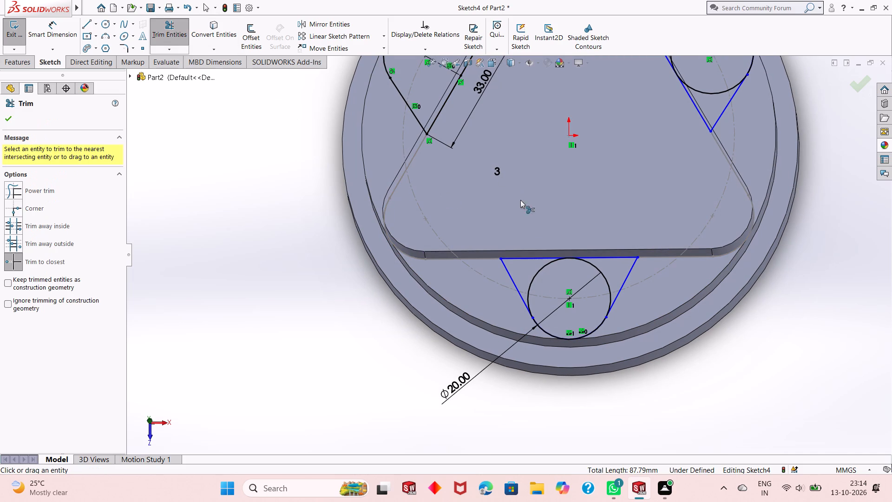
click(544, 268)
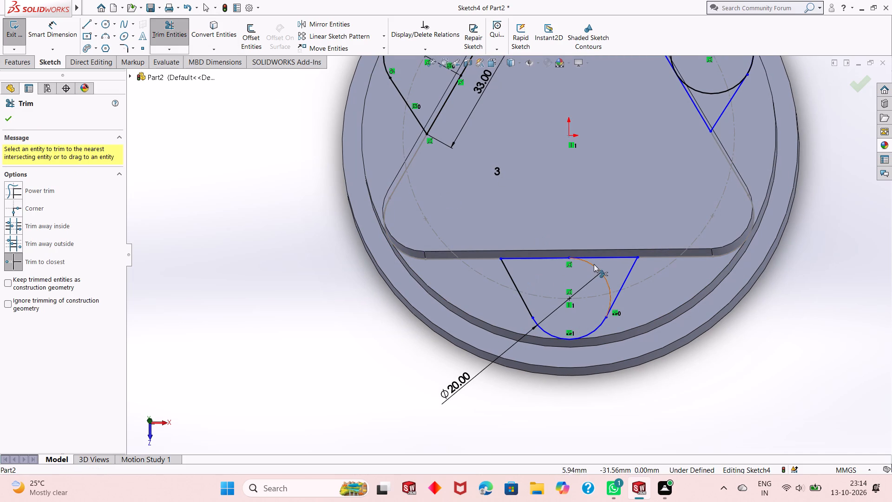
click(595, 265)
scroll(622, 236, up, 4)
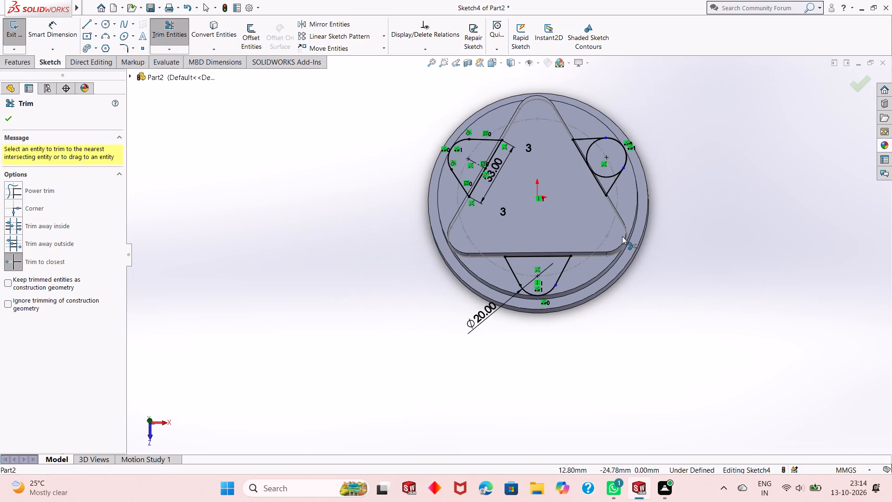
scroll(622, 100, down, 4)
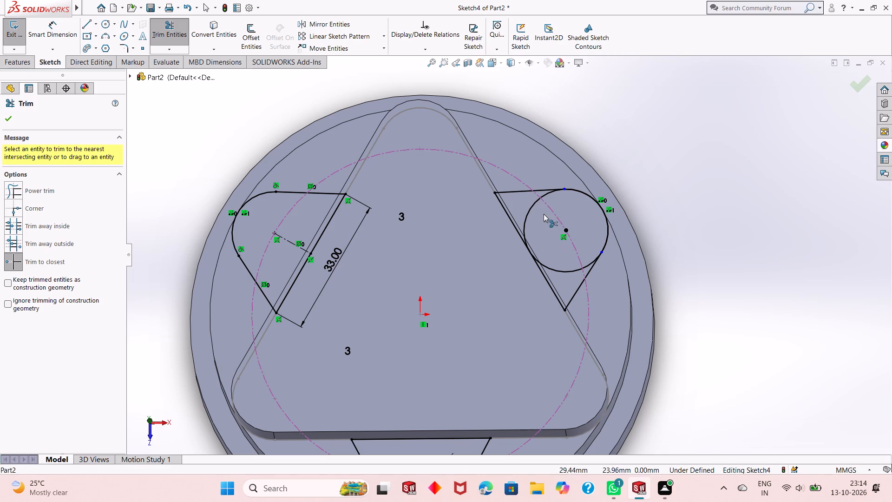
click(538, 202)
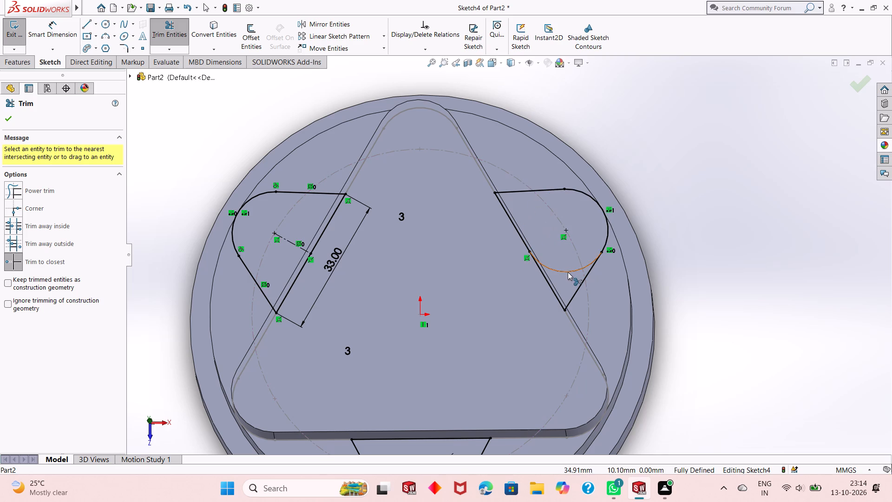
click(568, 272)
right_click(691, 187)
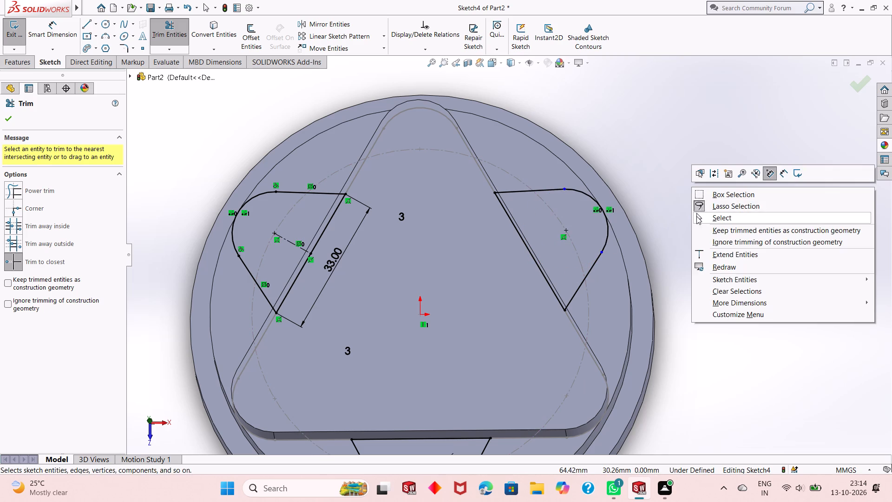
click(697, 217)
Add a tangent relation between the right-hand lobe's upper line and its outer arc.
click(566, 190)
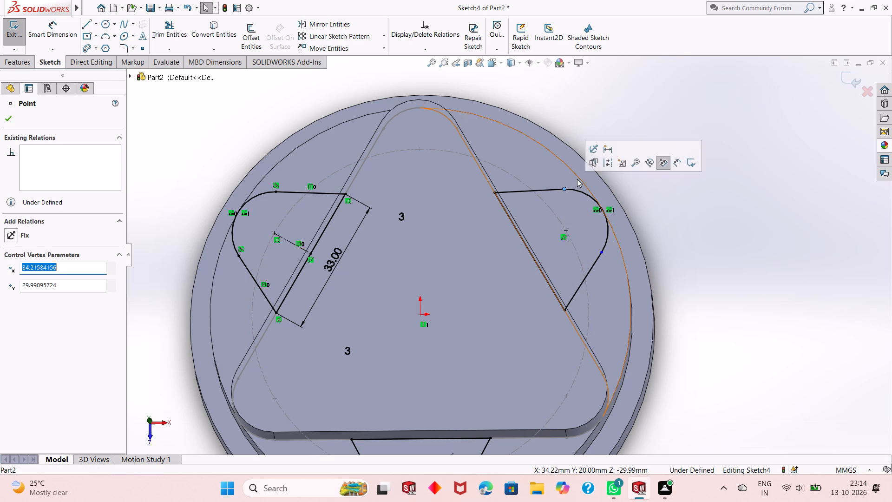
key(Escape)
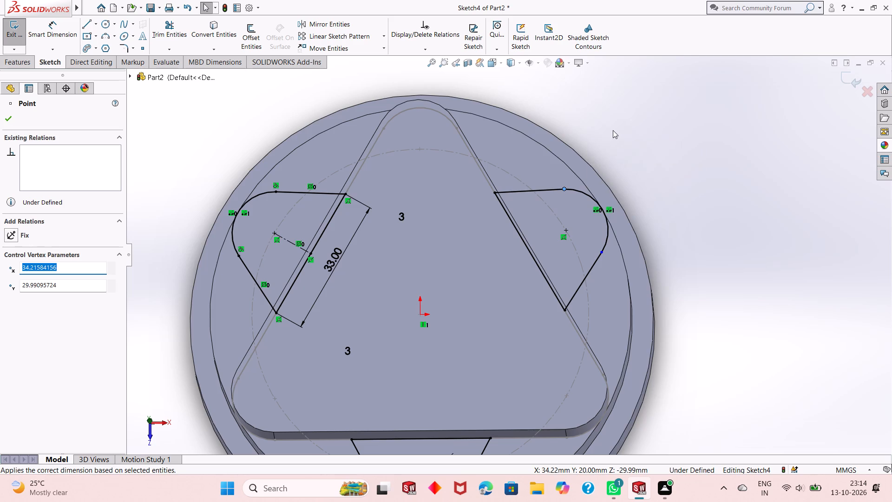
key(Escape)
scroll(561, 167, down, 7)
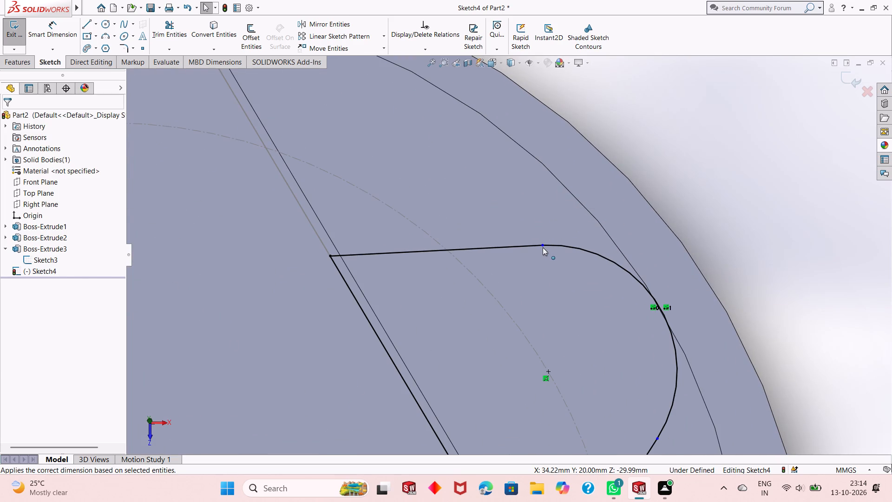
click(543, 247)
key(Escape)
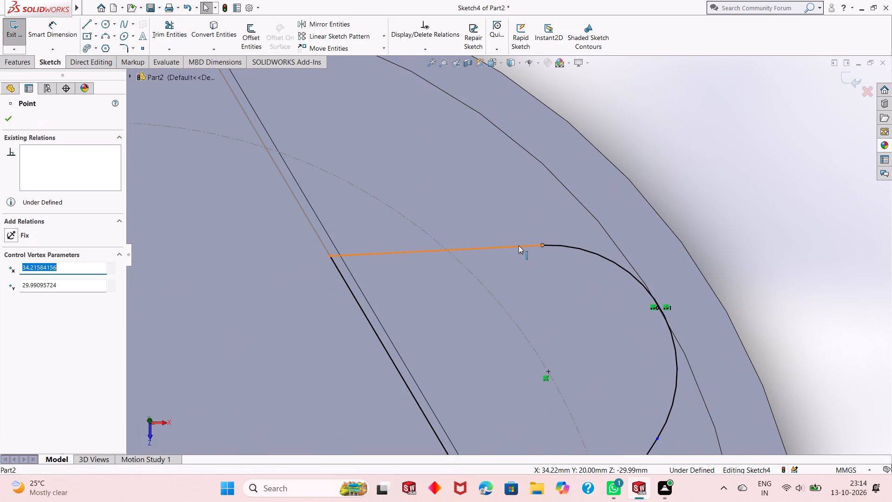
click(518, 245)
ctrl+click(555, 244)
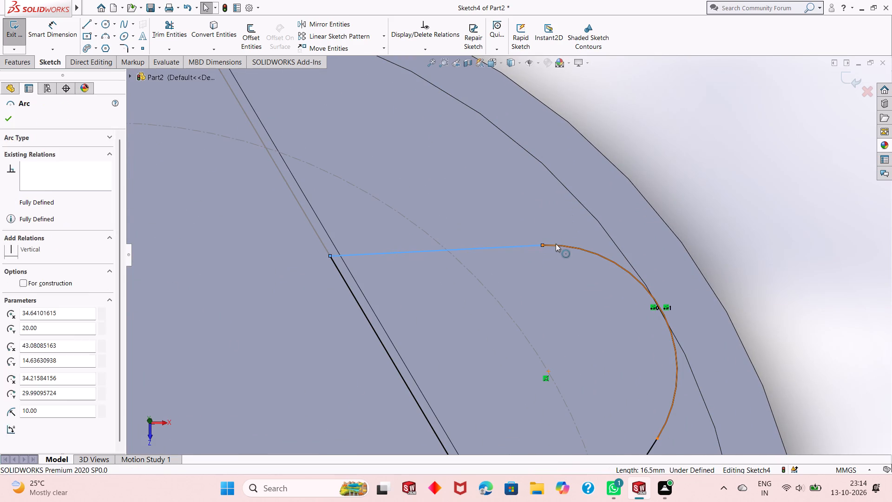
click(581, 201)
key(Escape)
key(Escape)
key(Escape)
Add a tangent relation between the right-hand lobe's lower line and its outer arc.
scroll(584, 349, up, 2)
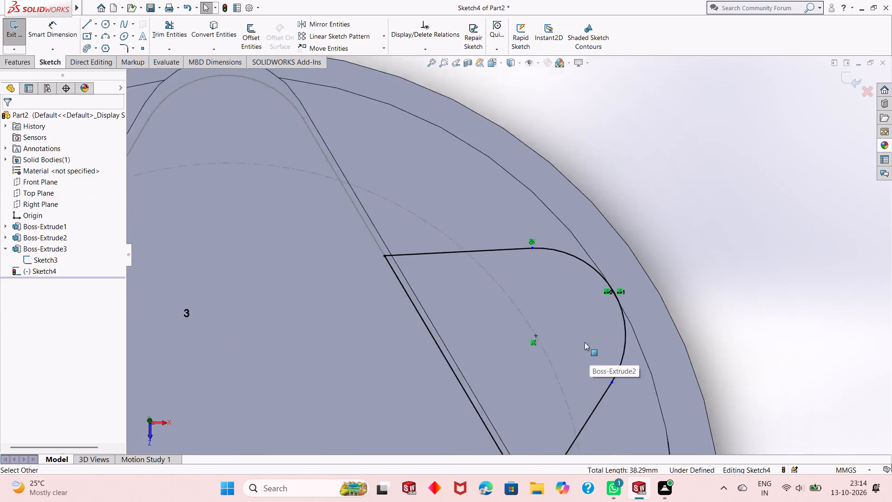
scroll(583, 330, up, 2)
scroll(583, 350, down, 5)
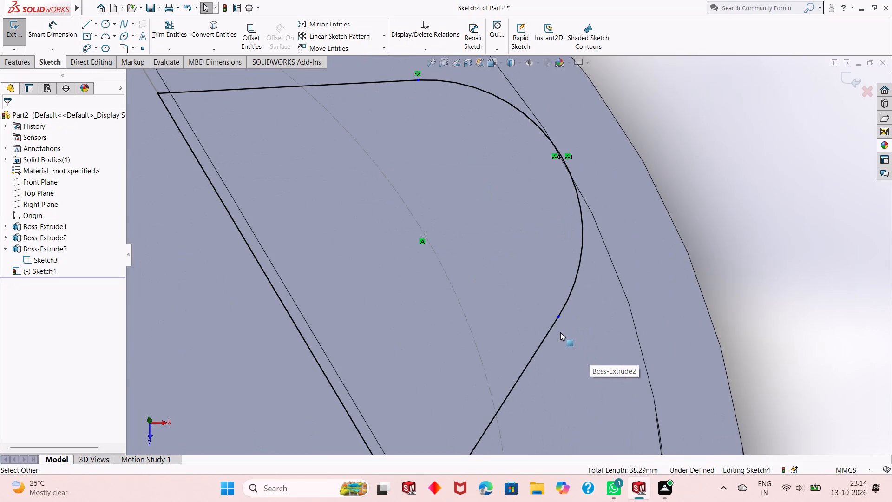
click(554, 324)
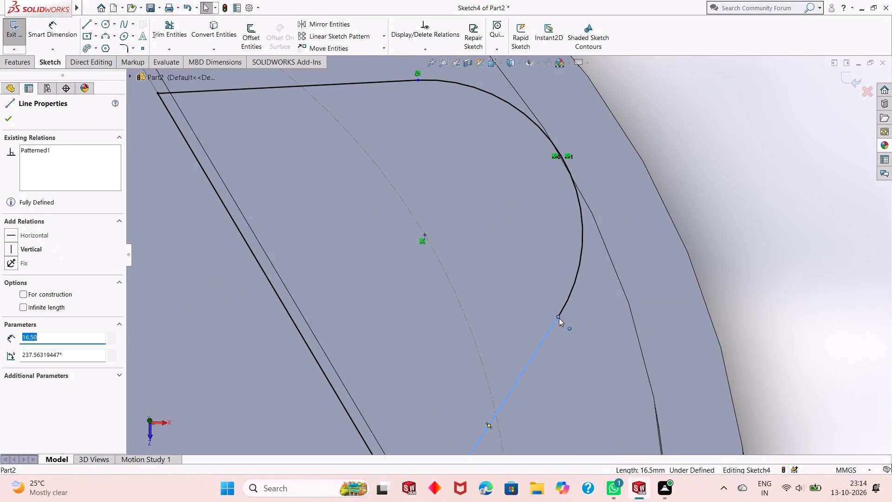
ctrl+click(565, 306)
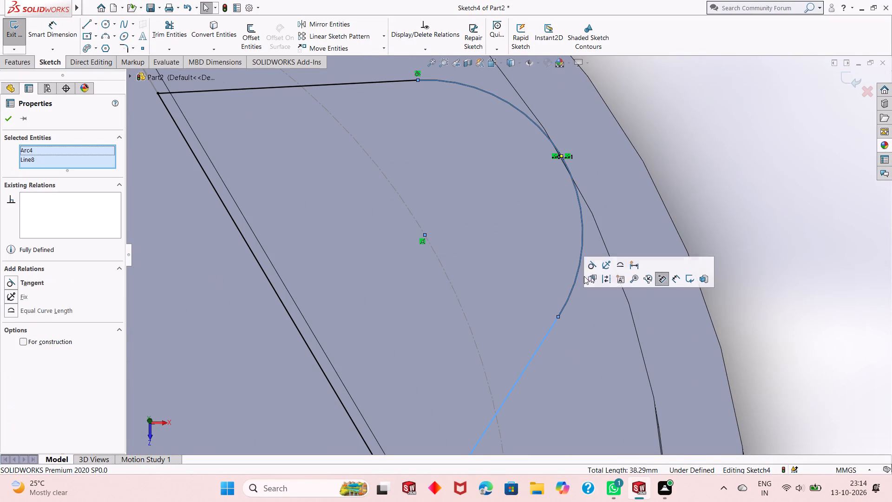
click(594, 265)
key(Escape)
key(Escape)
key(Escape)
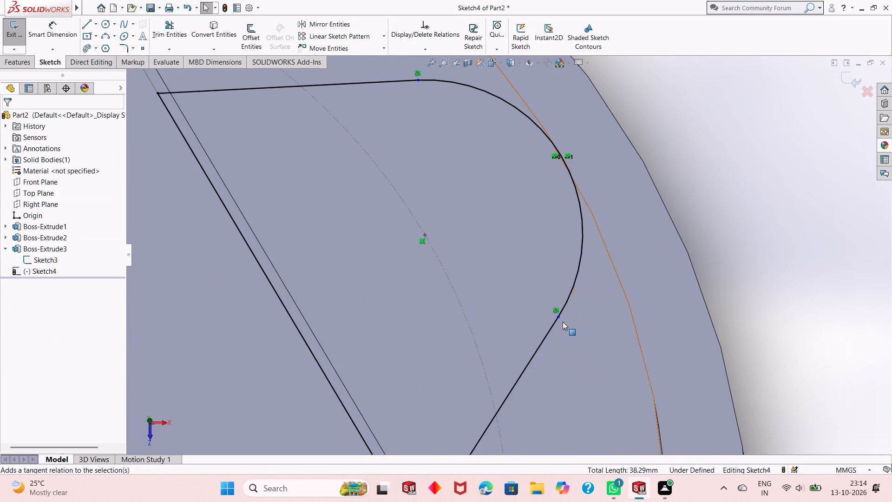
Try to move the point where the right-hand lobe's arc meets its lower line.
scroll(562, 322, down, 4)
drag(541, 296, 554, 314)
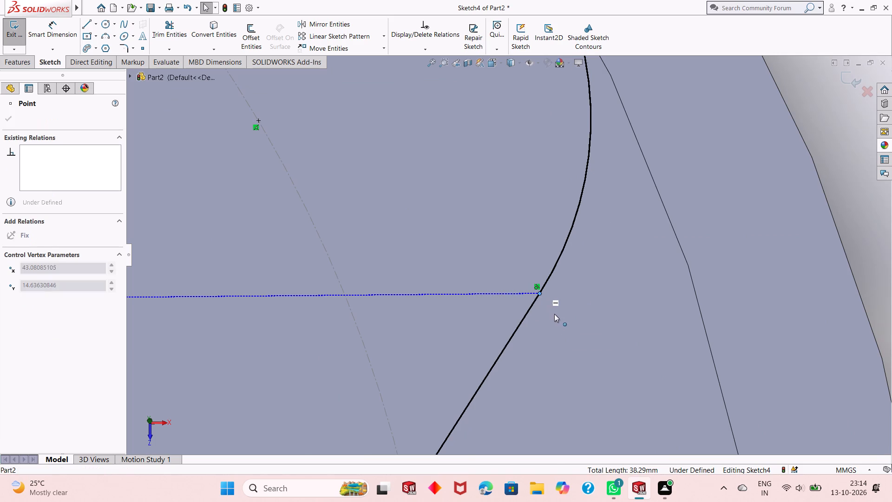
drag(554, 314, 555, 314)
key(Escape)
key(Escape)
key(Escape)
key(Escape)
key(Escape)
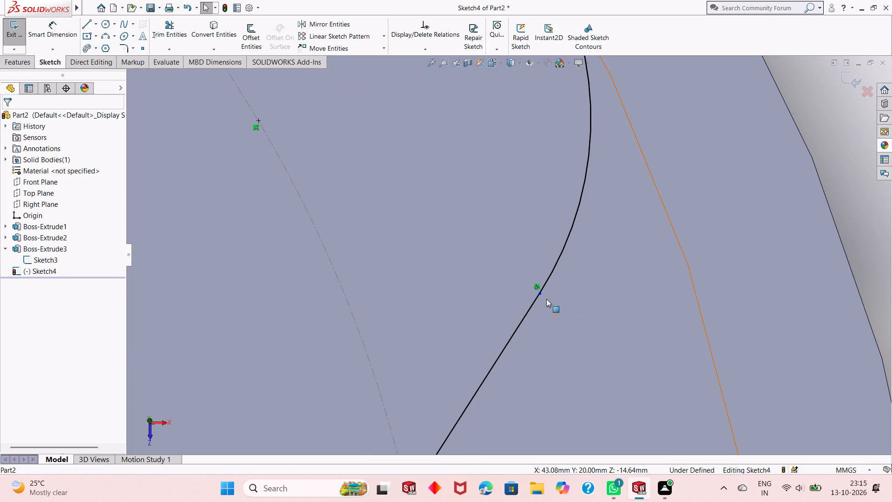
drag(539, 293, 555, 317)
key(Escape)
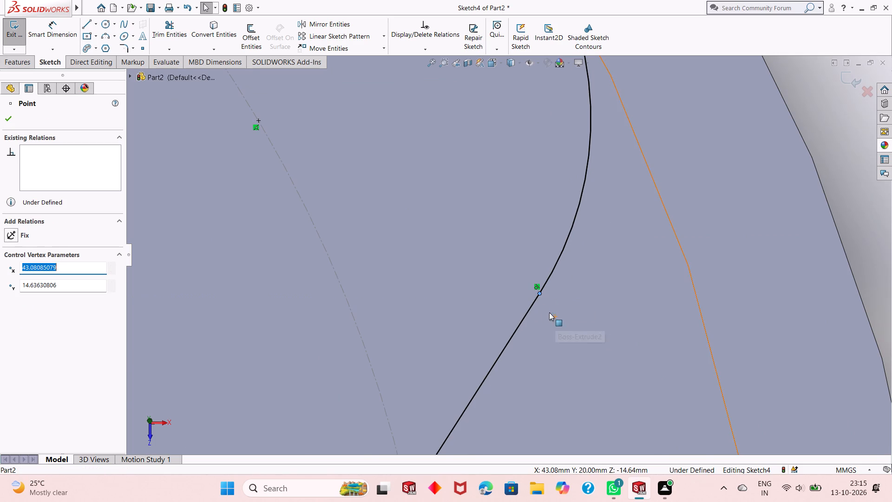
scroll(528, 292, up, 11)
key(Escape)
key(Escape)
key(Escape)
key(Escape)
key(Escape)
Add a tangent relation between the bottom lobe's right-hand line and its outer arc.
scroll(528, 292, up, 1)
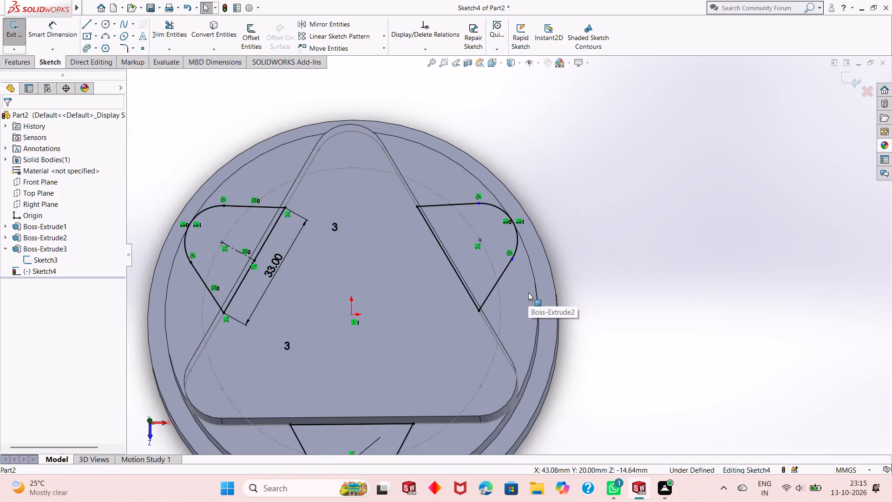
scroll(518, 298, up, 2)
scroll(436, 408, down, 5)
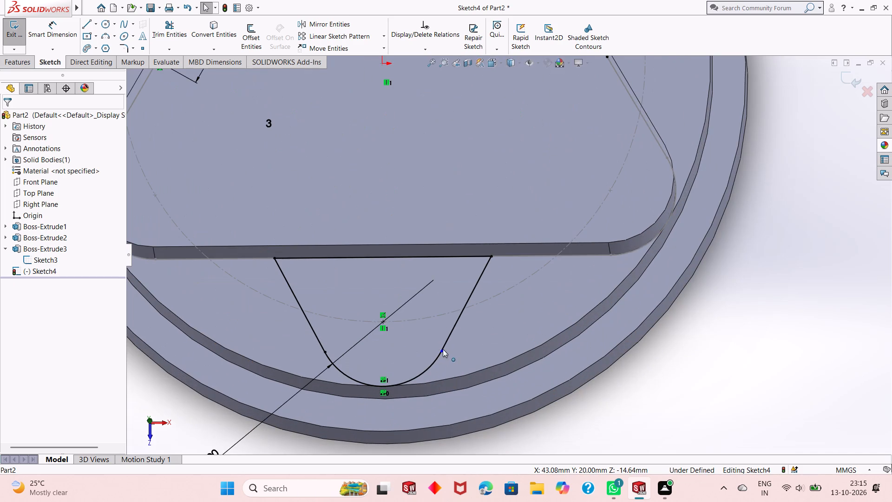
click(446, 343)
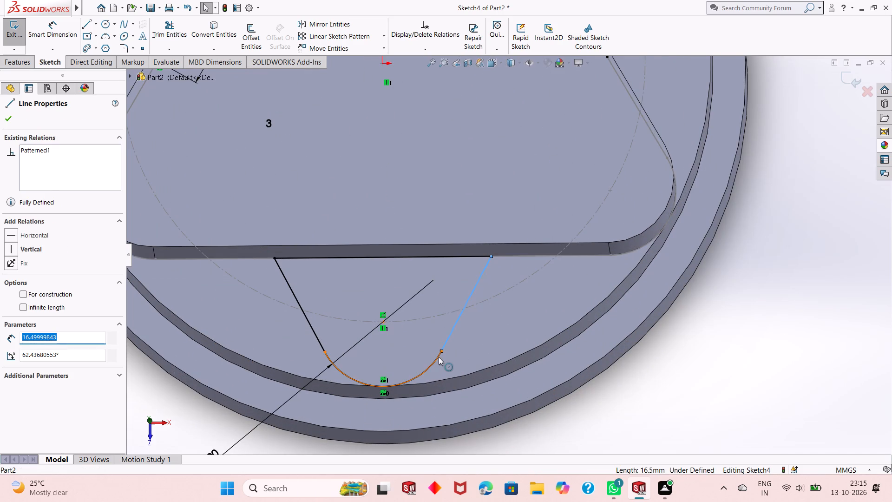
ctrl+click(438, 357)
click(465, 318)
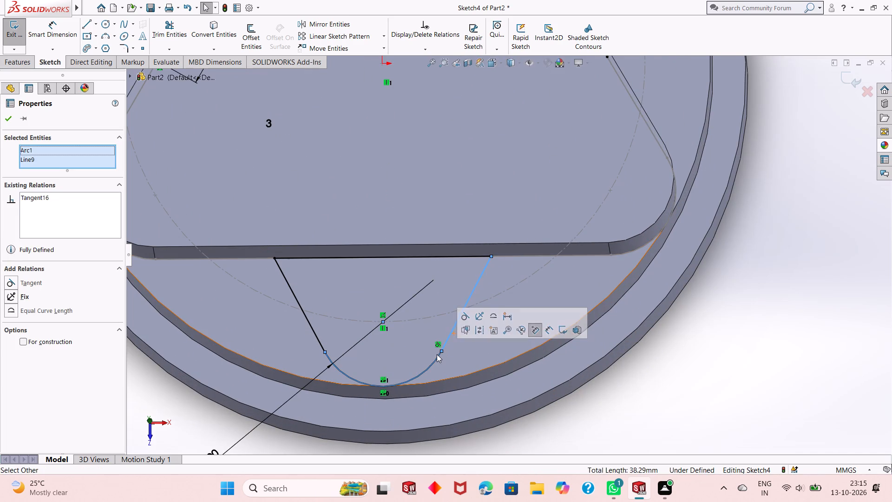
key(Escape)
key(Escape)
Examine up close the junction between the bottom lobe's outer arc and its right-hand line.
scroll(445, 356, down, 8)
scroll(461, 282, down, 4)
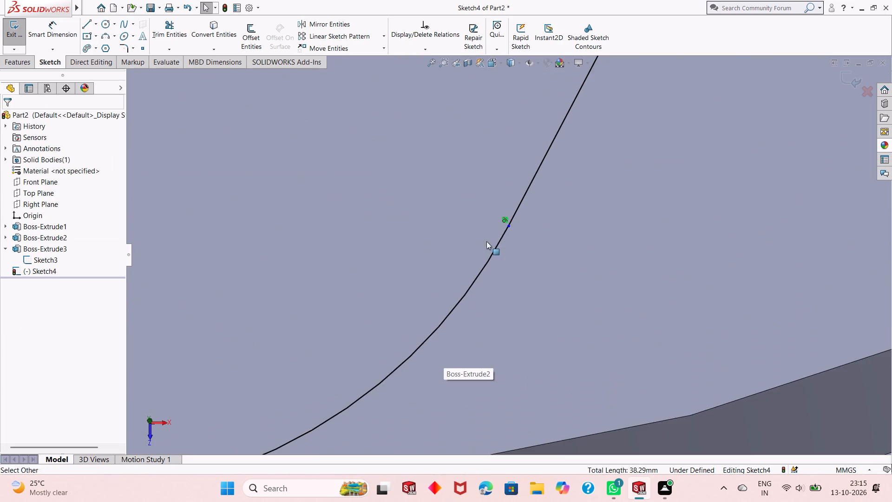
scroll(517, 214, down, 20)
scroll(517, 214, down, 2)
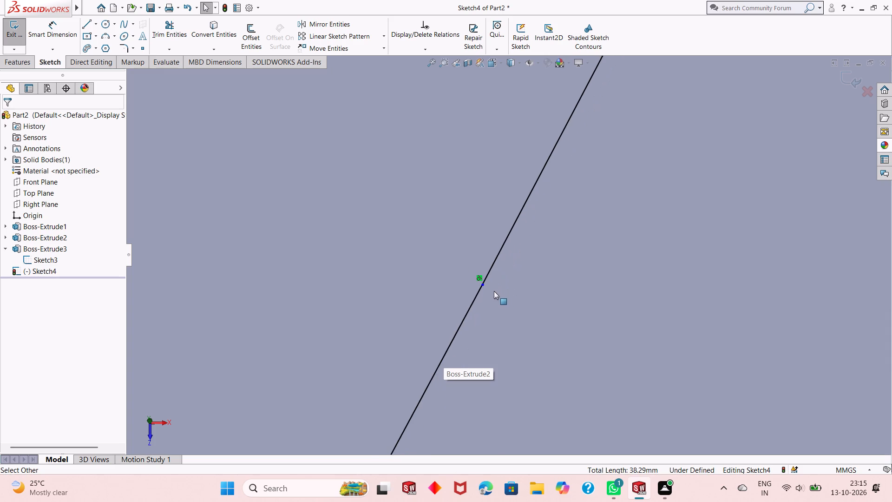
scroll(494, 291, down, 20)
scroll(494, 291, down, 3)
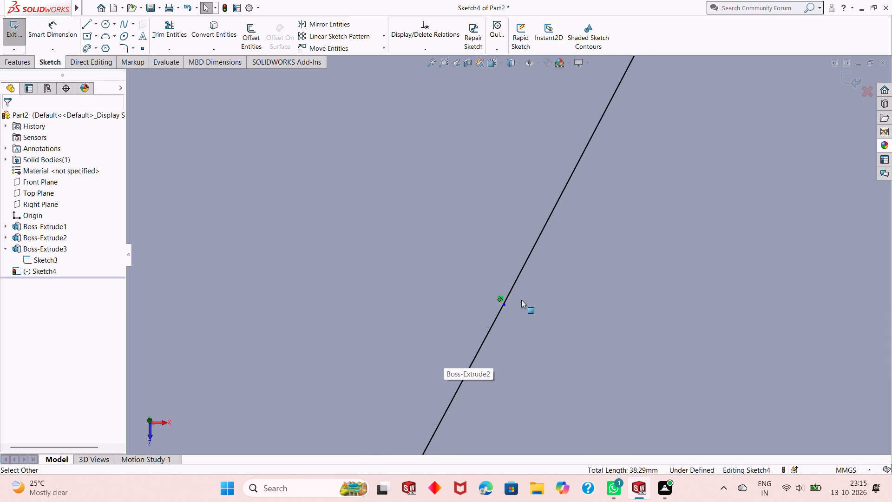
click(506, 306)
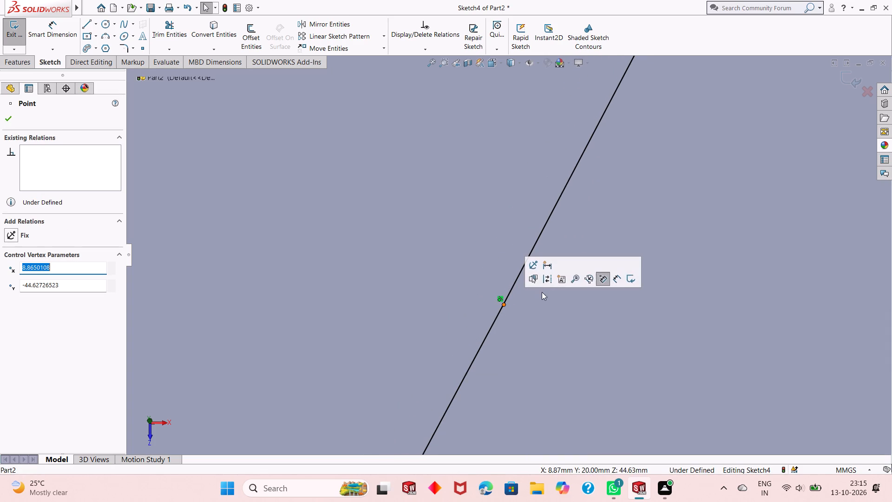
key(Escape)
key(Escape)
scroll(486, 299, down, 5)
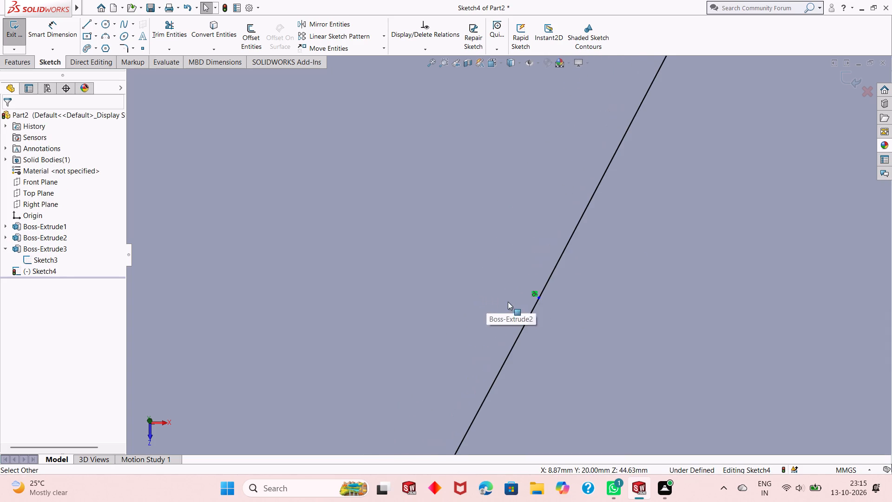
scroll(526, 304, down, 14)
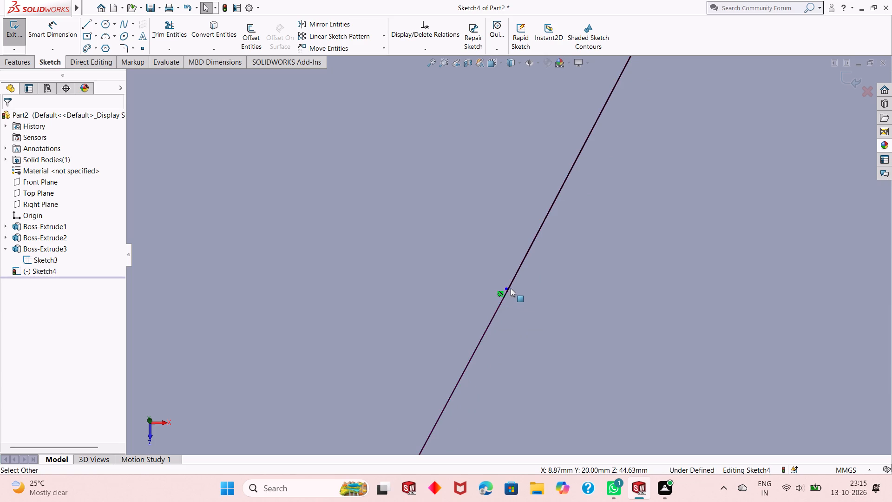
scroll(511, 288, down, 3)
scroll(511, 288, up, 10)
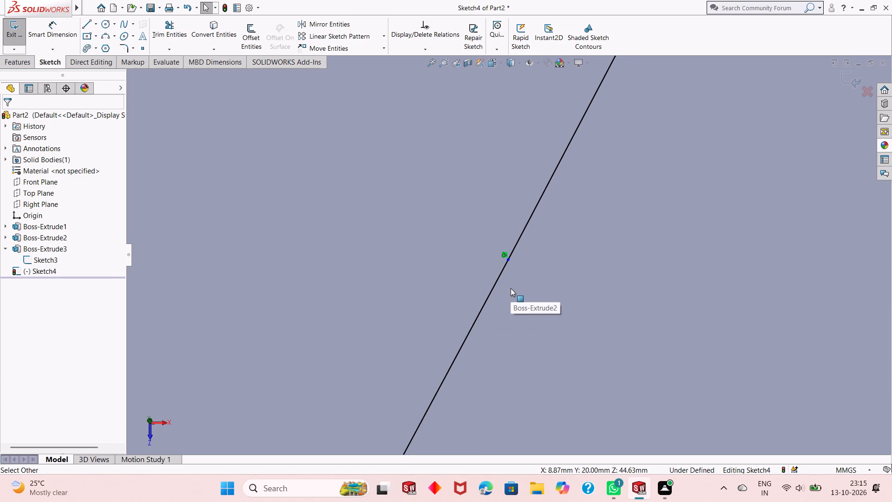
scroll(510, 244, down, 13)
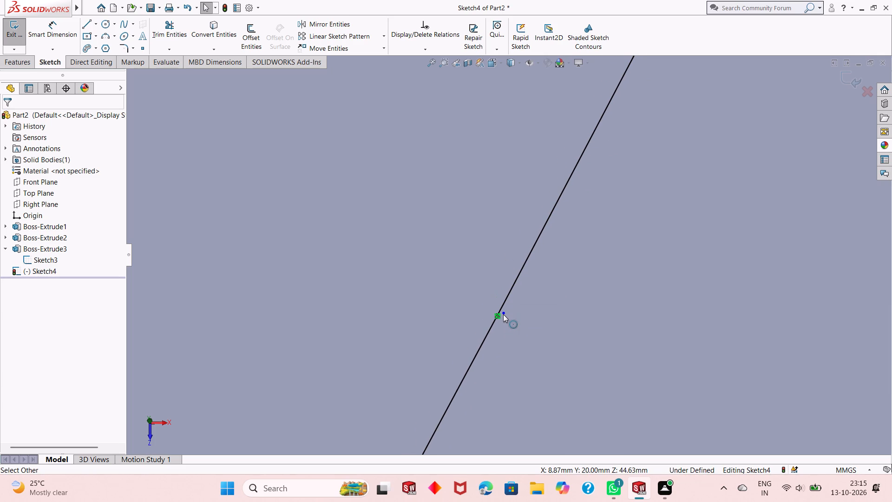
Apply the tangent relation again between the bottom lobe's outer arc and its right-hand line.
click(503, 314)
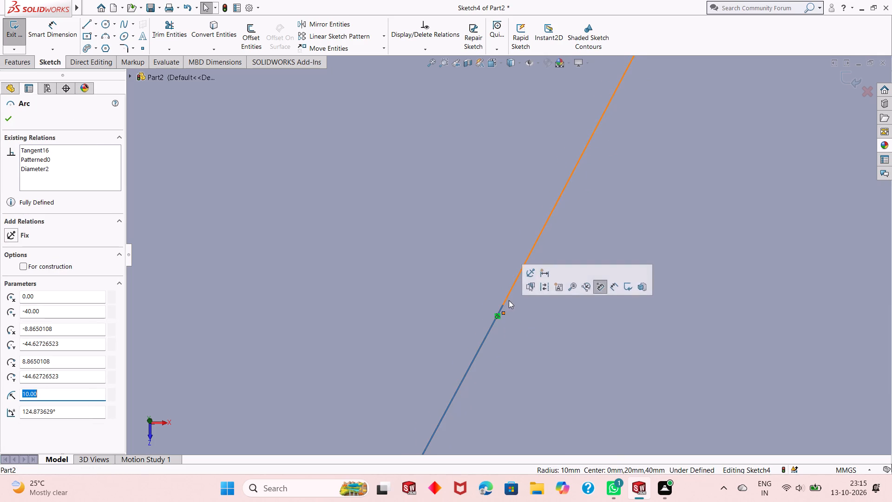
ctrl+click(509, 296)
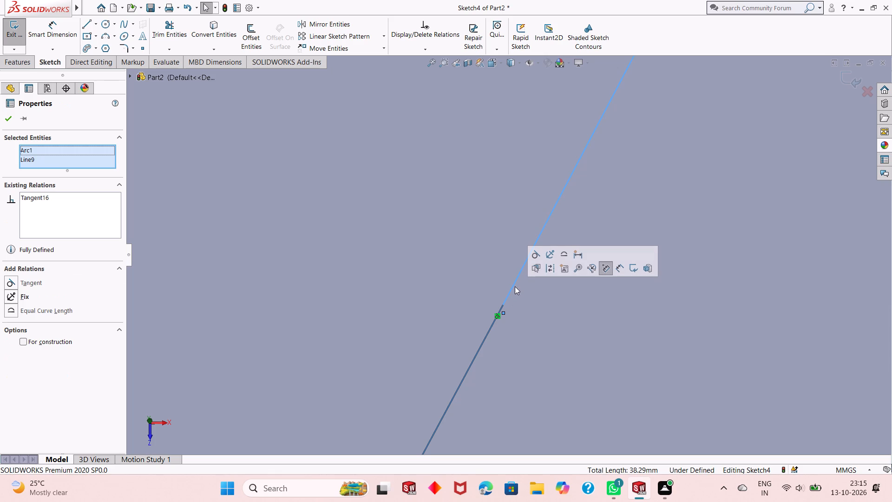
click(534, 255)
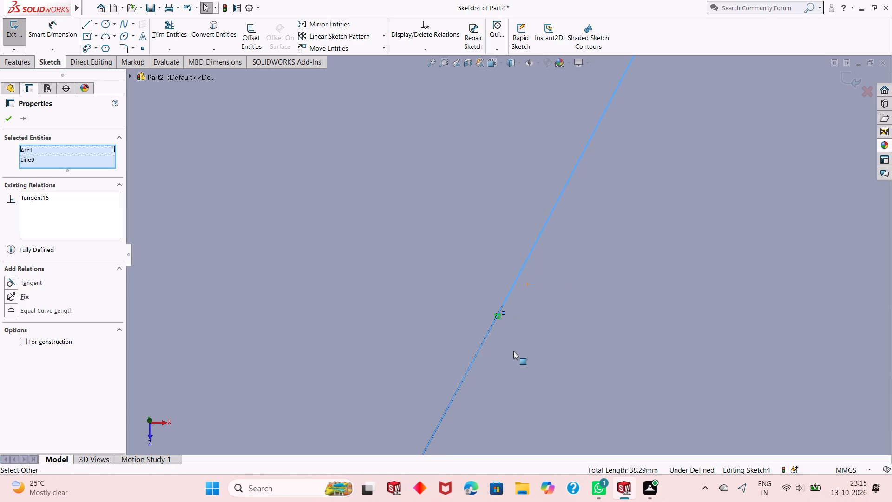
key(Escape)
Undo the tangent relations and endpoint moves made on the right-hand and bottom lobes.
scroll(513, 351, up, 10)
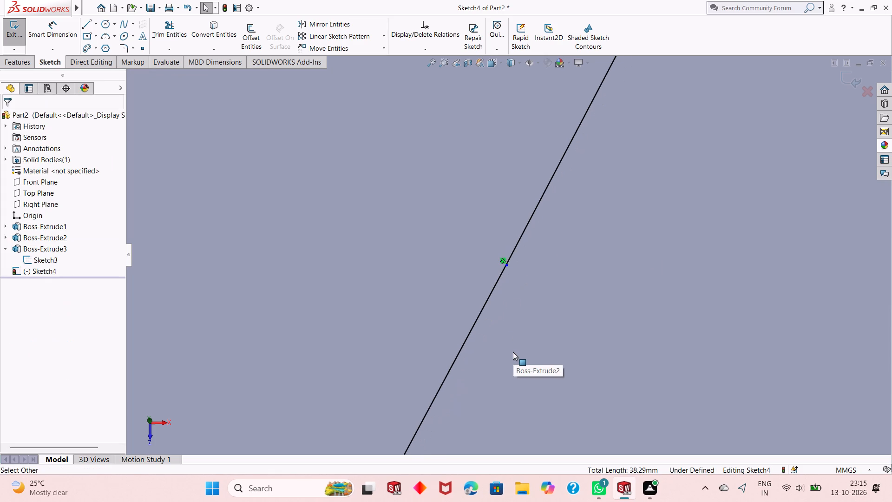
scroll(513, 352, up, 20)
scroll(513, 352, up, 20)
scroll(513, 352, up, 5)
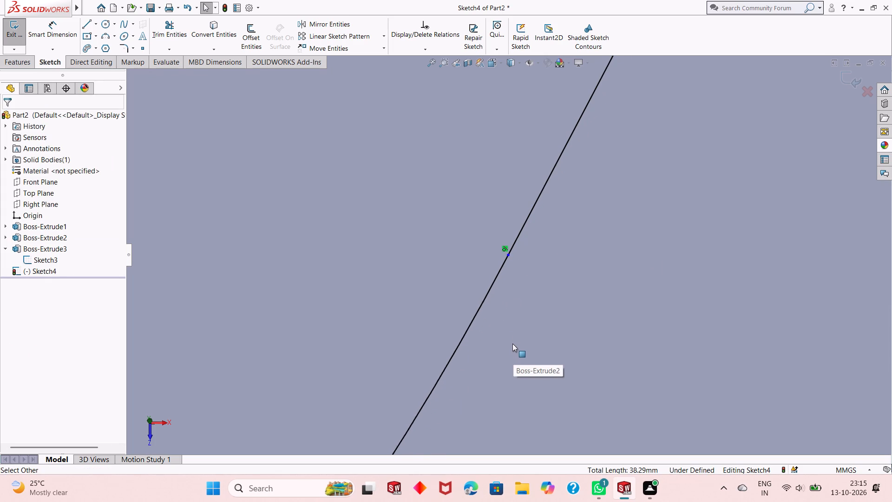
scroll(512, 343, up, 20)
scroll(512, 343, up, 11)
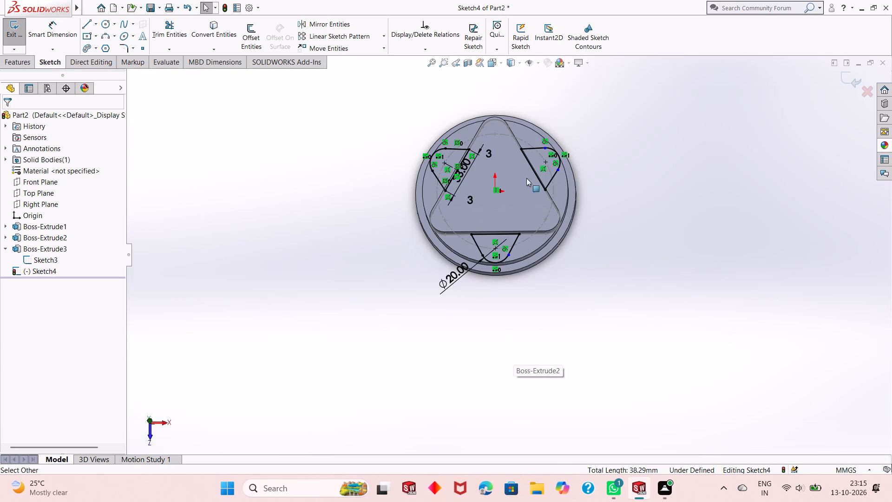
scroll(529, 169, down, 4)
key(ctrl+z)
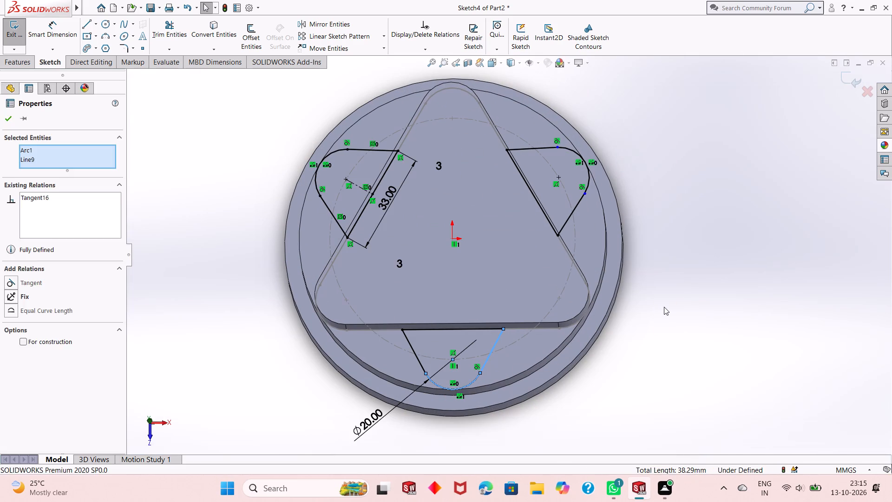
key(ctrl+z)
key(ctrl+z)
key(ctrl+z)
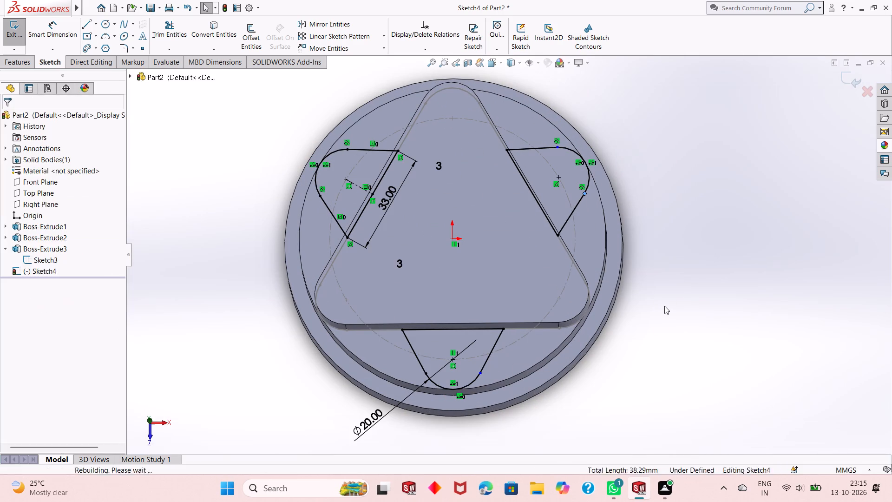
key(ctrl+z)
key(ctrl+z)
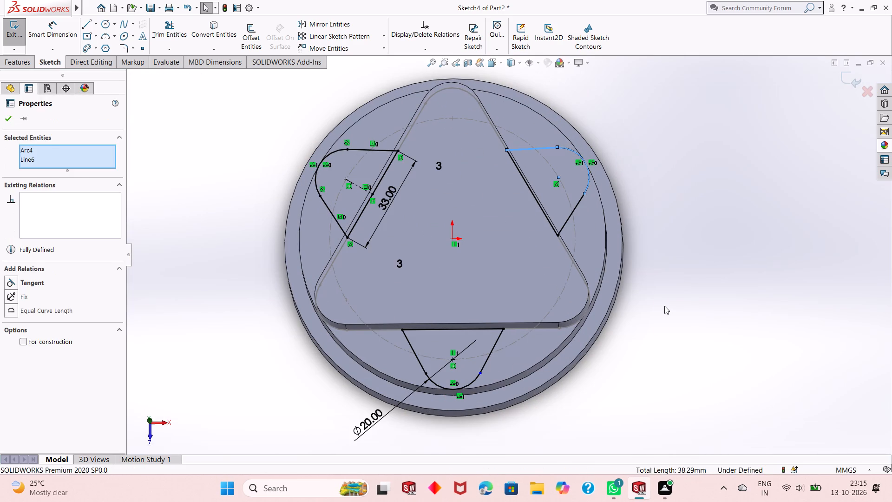
Undo the trim of the right-hand lobe's 20 mm circle.
key(ctrl+z)
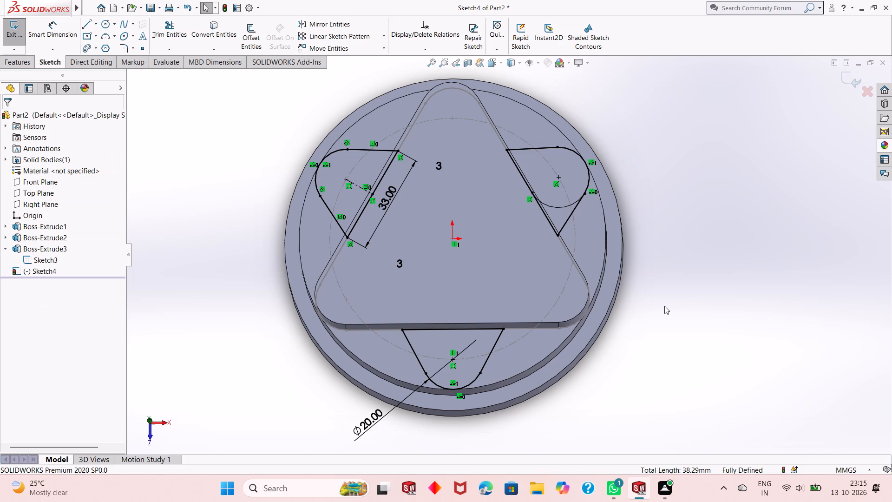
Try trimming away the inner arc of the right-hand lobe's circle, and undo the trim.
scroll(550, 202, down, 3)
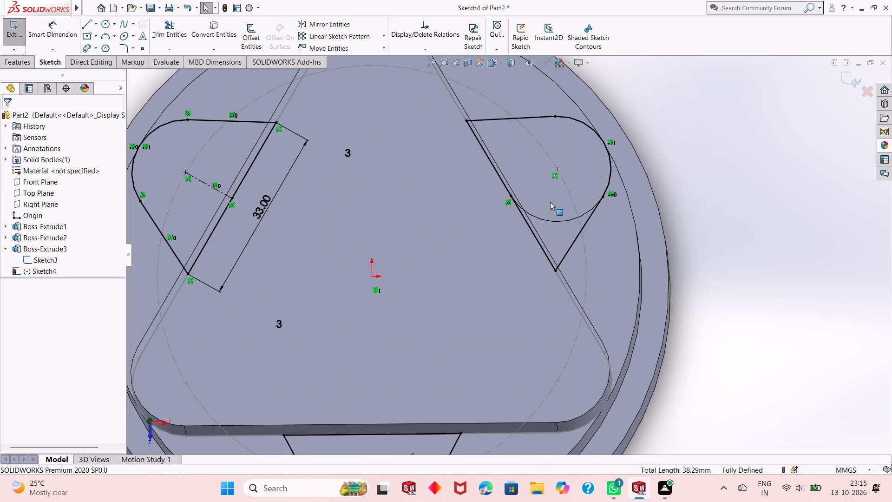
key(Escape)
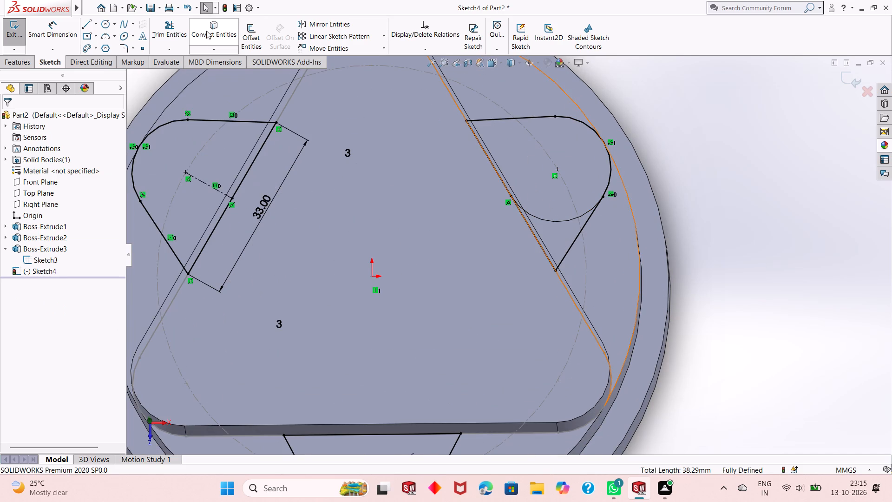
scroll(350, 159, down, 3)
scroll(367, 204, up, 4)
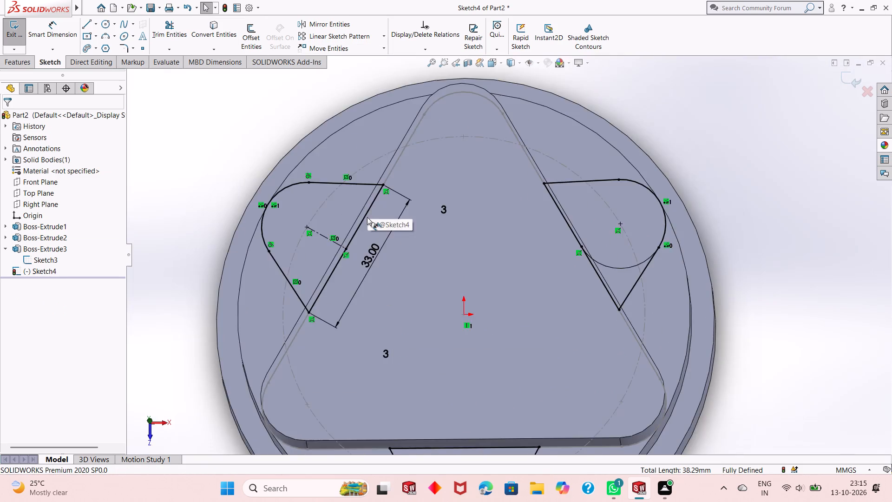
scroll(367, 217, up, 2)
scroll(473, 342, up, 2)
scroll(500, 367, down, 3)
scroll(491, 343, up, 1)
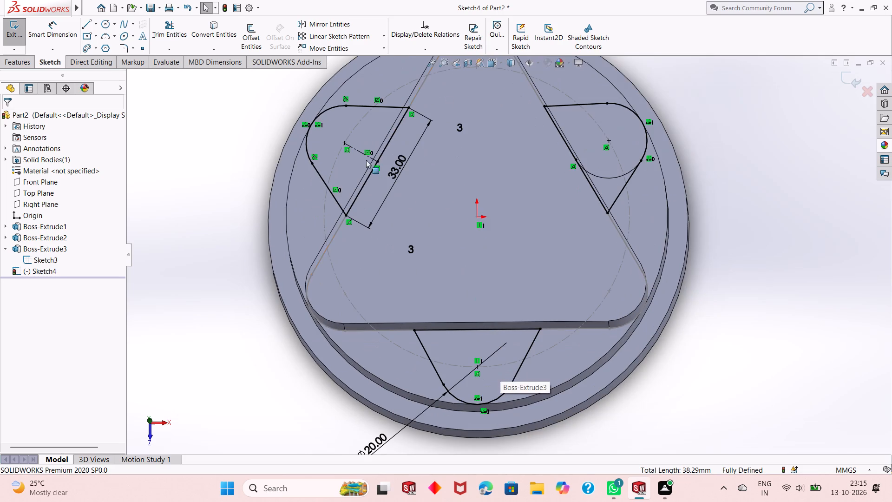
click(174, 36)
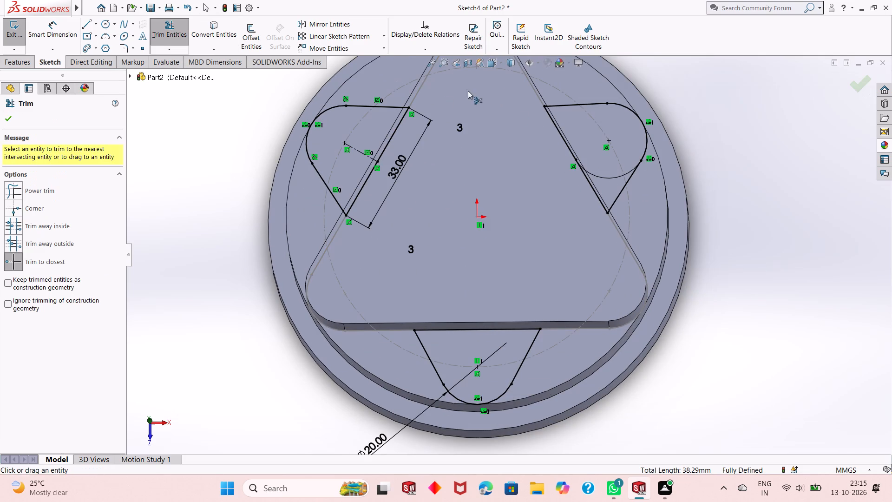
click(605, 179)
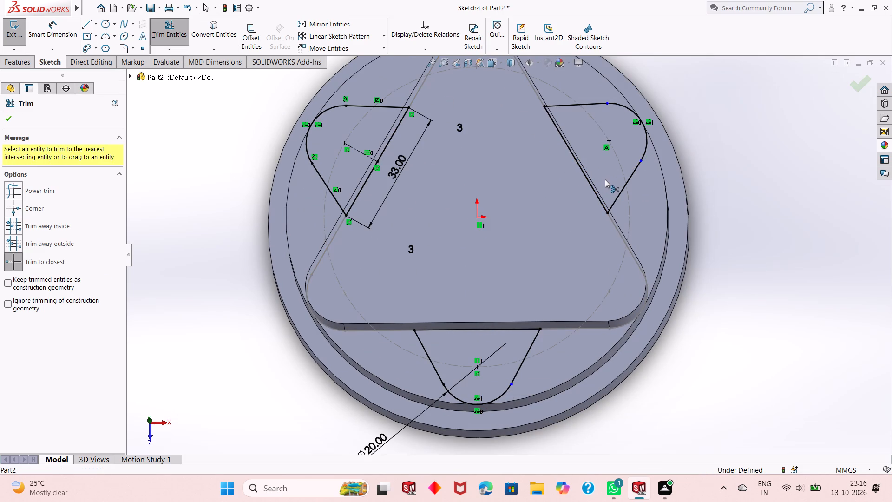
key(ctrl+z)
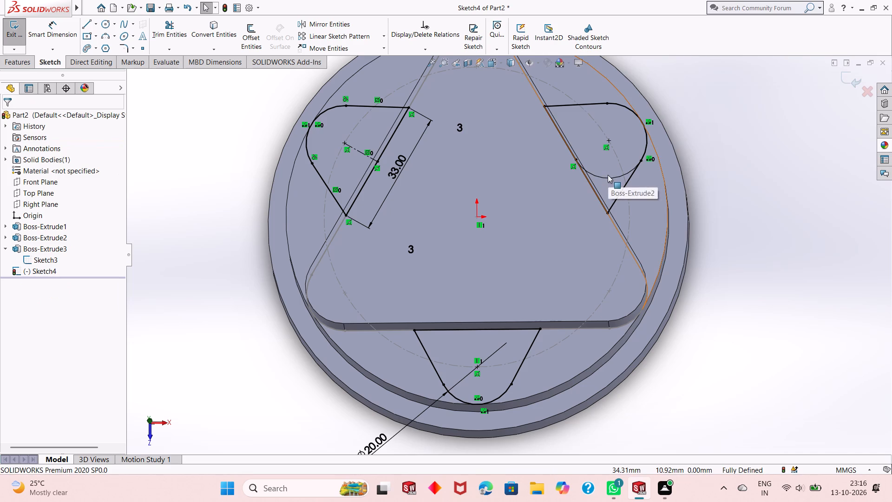
Trim away the inner arc of the right-hand lobe's circle between its slanted lines, leaving only the outer arc.
scroll(643, 146, down, 8)
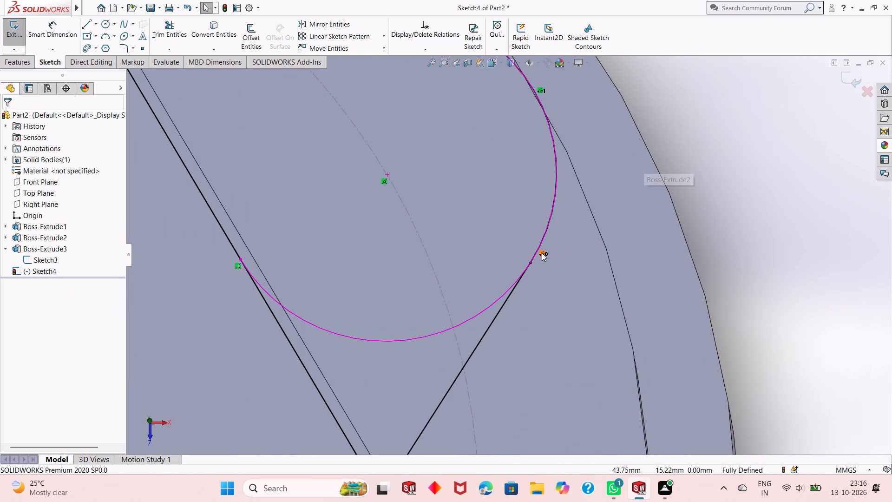
scroll(544, 252, up, 9)
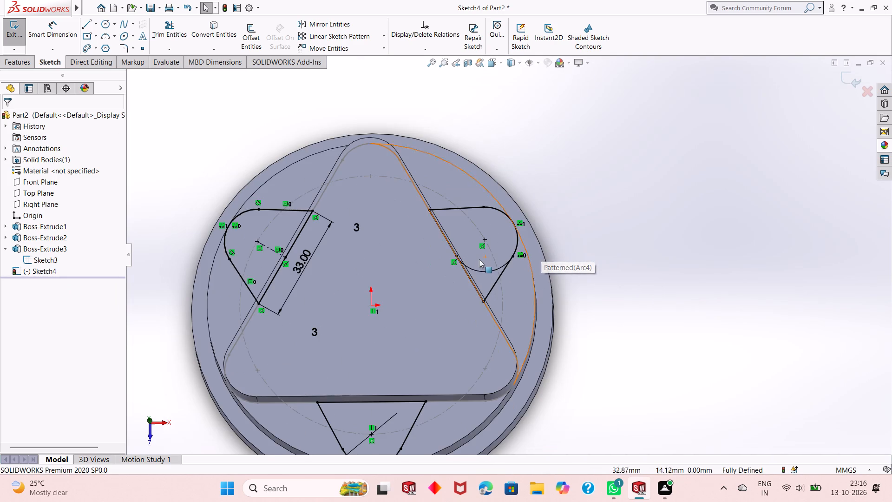
scroll(479, 260, up, 1)
scroll(478, 261, down, 1)
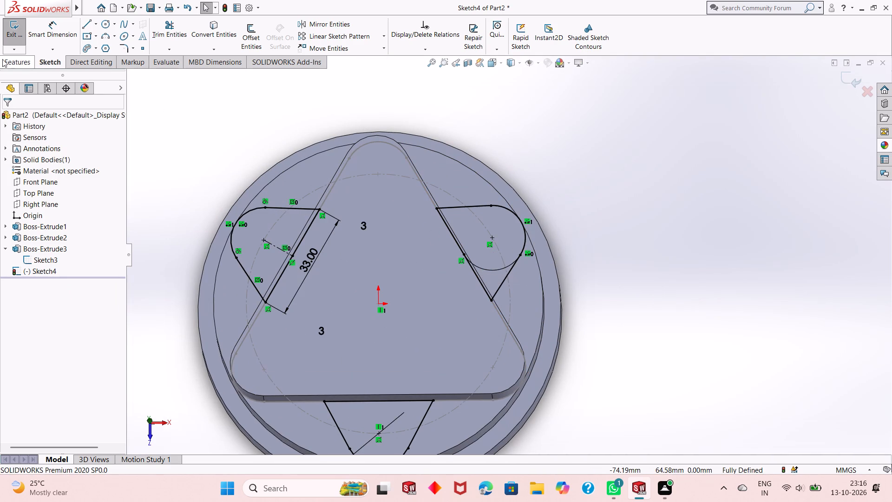
click(180, 31)
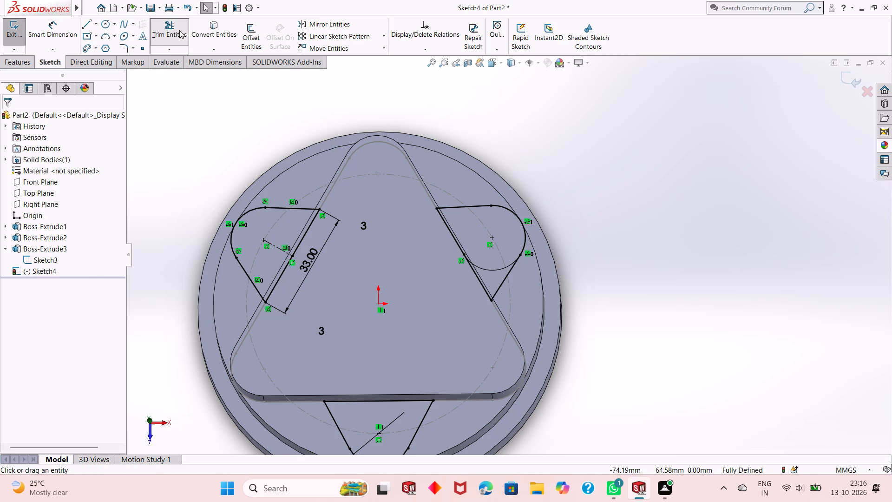
scroll(450, 226, down, 2)
click(509, 288)
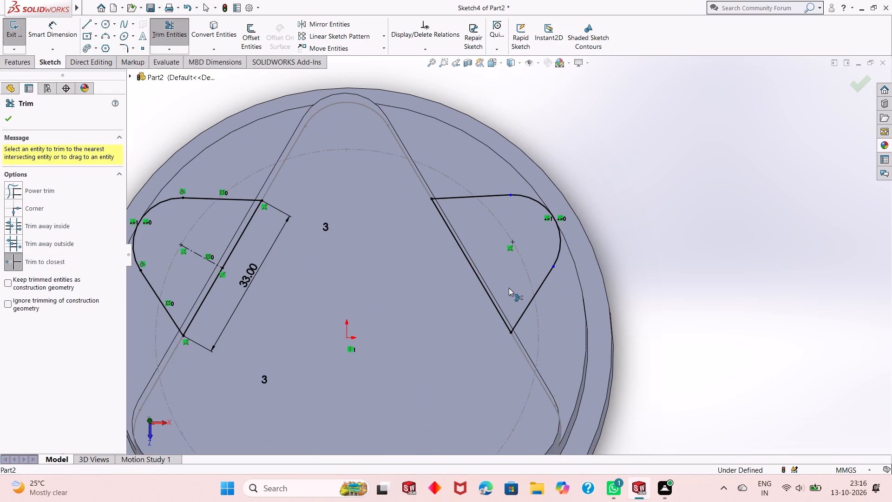
scroll(321, 225, up, 1)
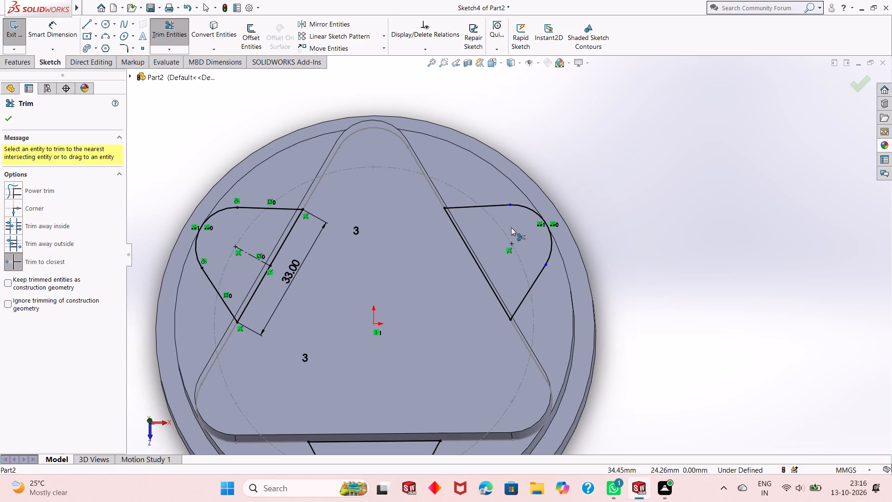
scroll(511, 227, down, 2)
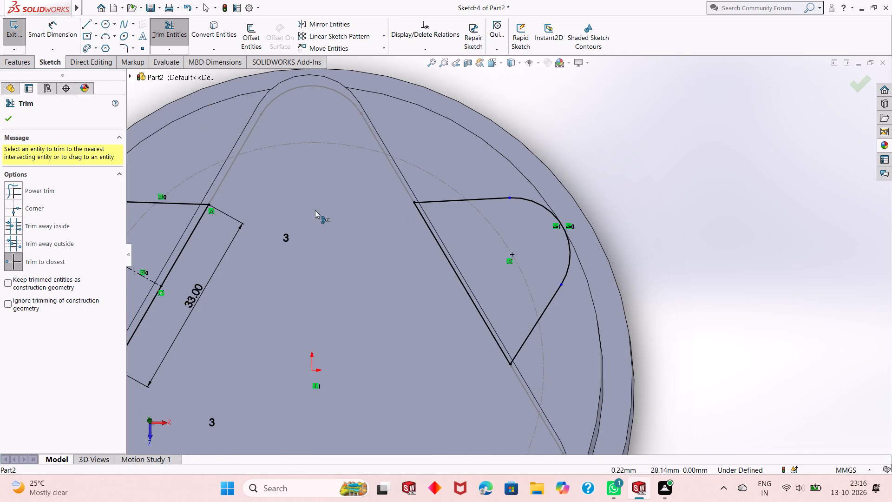
scroll(319, 211, up, 1)
scroll(375, 212, up, 1)
scroll(466, 219, up, 1)
key(Escape)
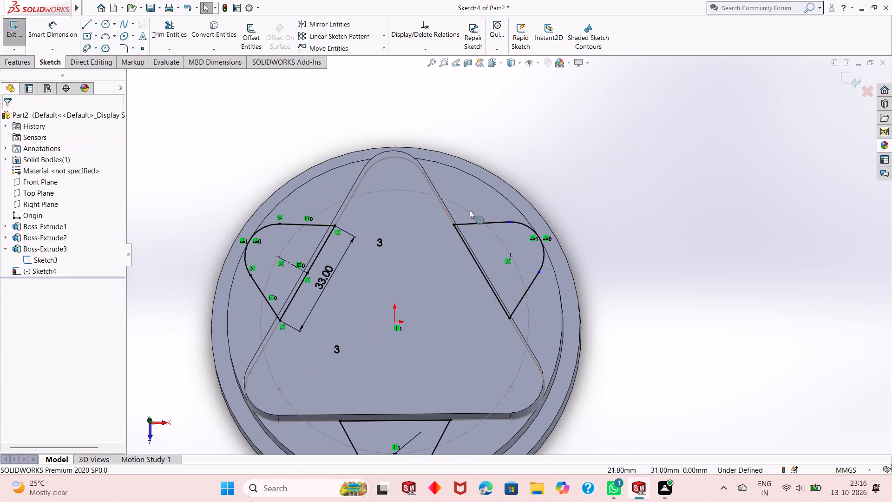
Draw a centerline from the right-hand lobe's arc center to the midpoint of its straight edge along the boss.
scroll(481, 225, up, 1)
scroll(482, 225, down, 1)
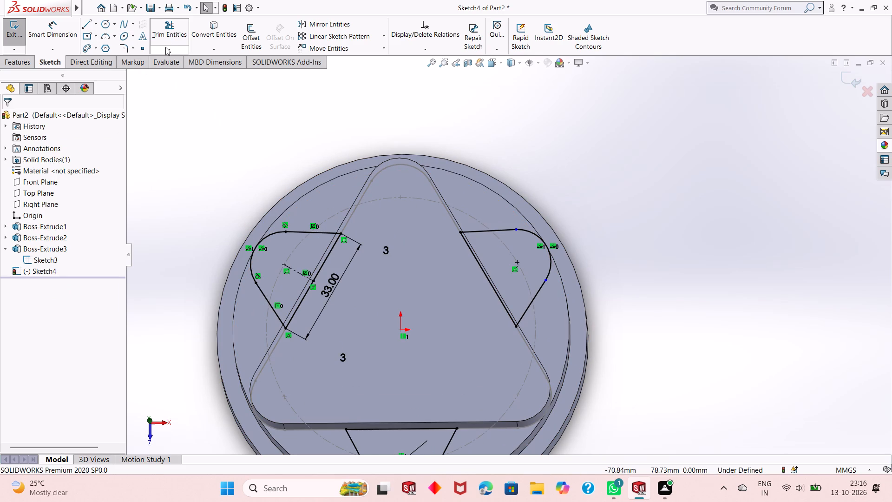
click(93, 24)
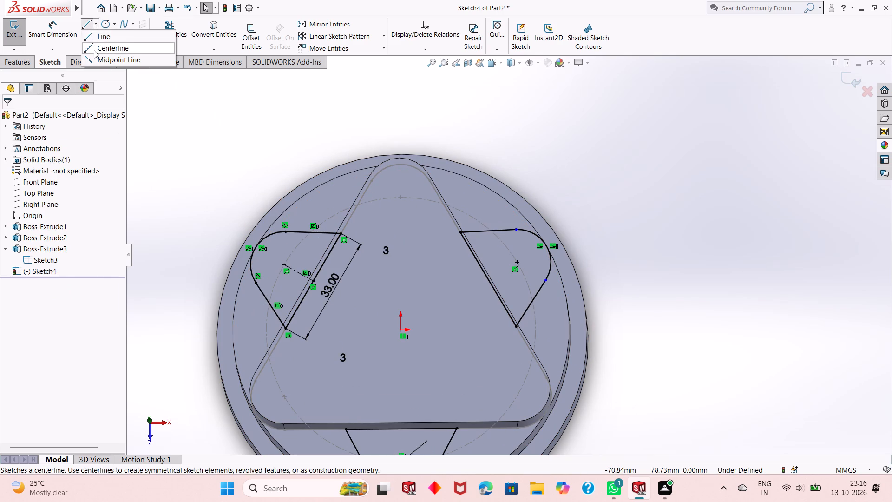
click(94, 50)
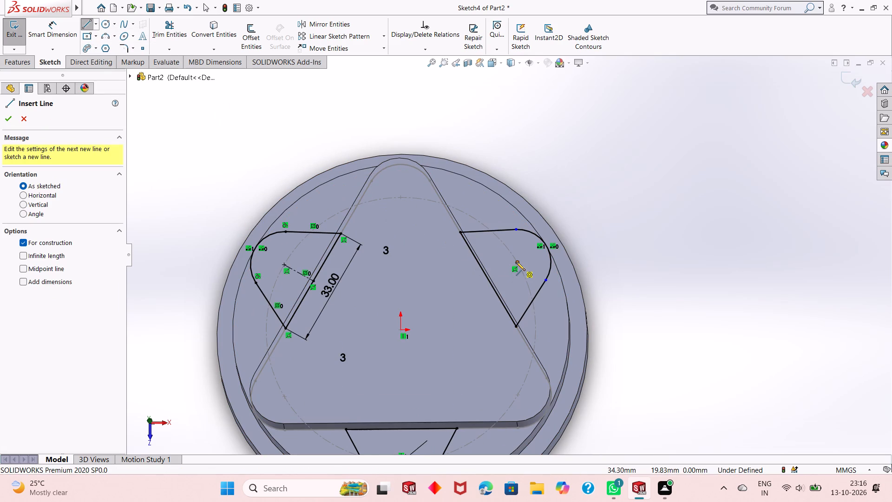
click(516, 262)
click(488, 278)
key(Escape)
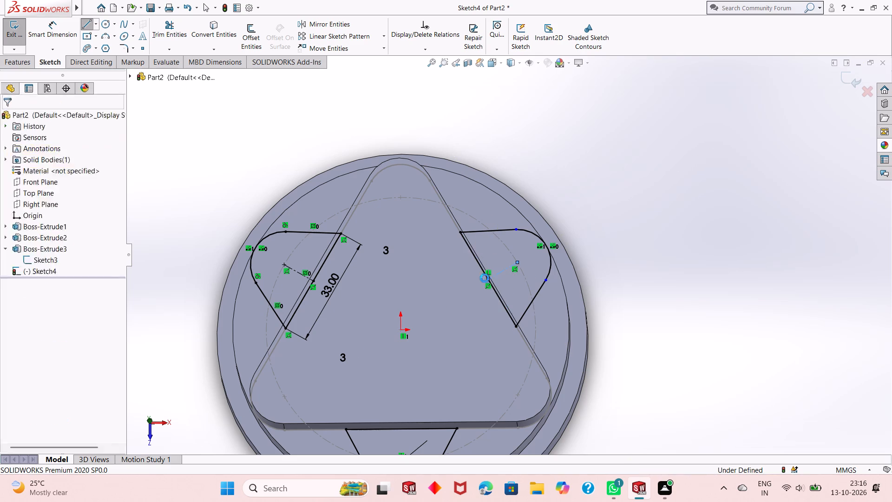
key(Escape)
key(Escape)
Make the right-hand lobe's upper and lower lines symmetric about its new centerline.
click(479, 230)
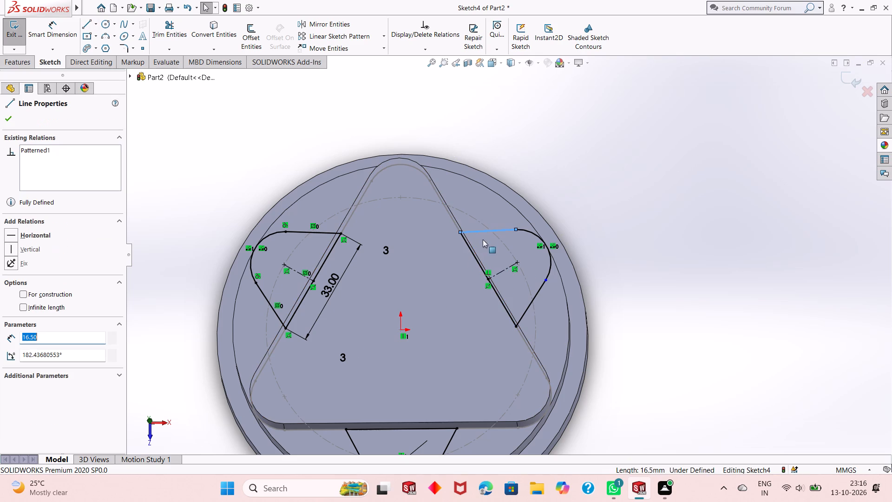
ctrl+click(501, 270)
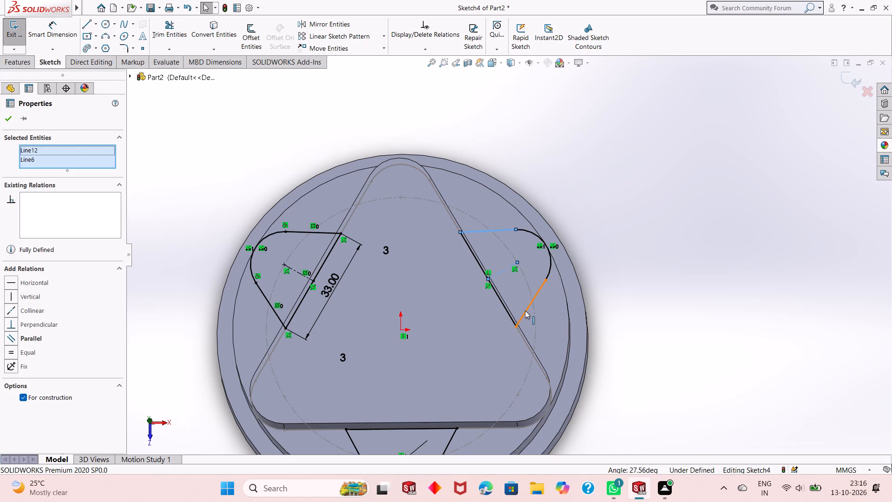
ctrl+click(525, 310)
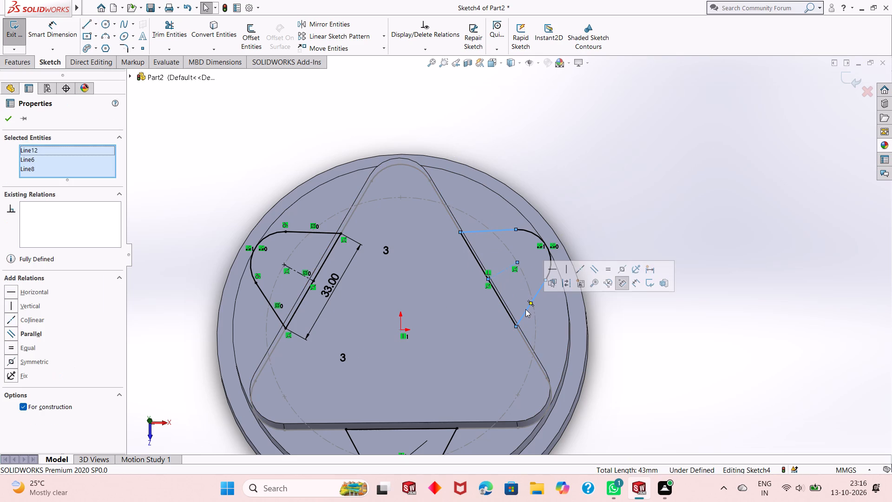
click(7, 362)
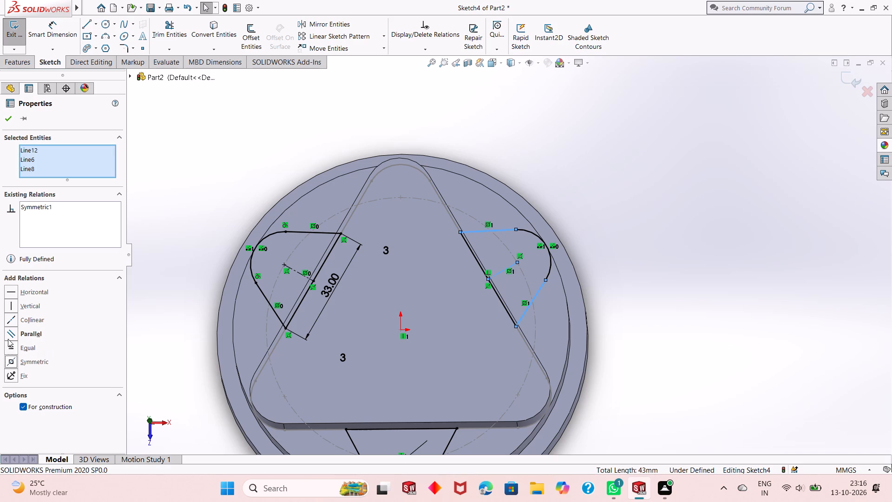
click(7, 118)
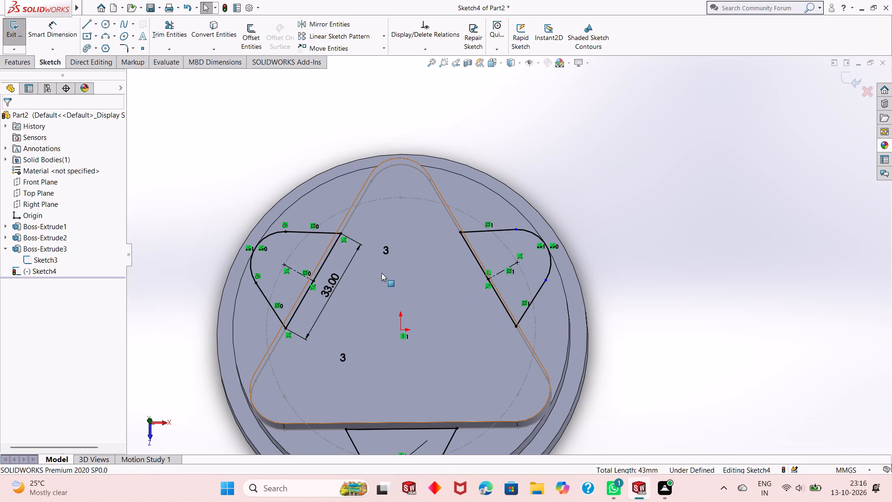
Add a tangent relation between the right-hand lobe's outer arc and its upper line.
scroll(541, 231, down, 2)
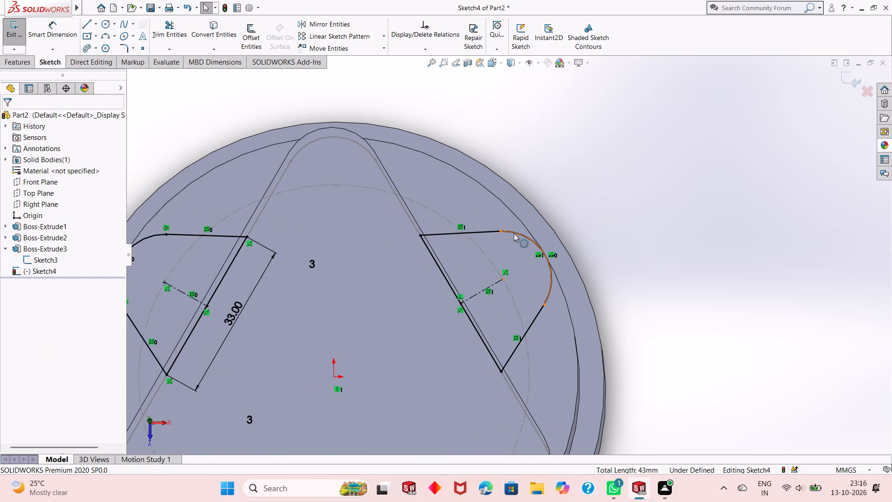
click(514, 233)
click(490, 233)
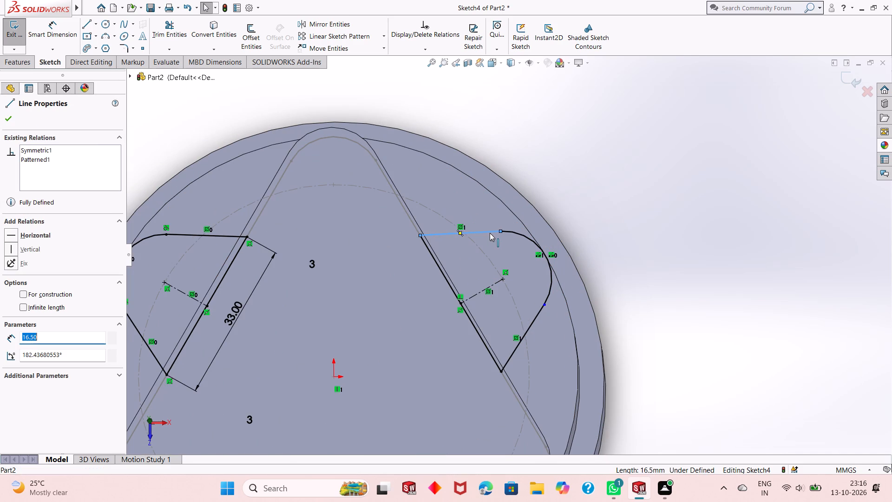
ctrl+click(507, 233)
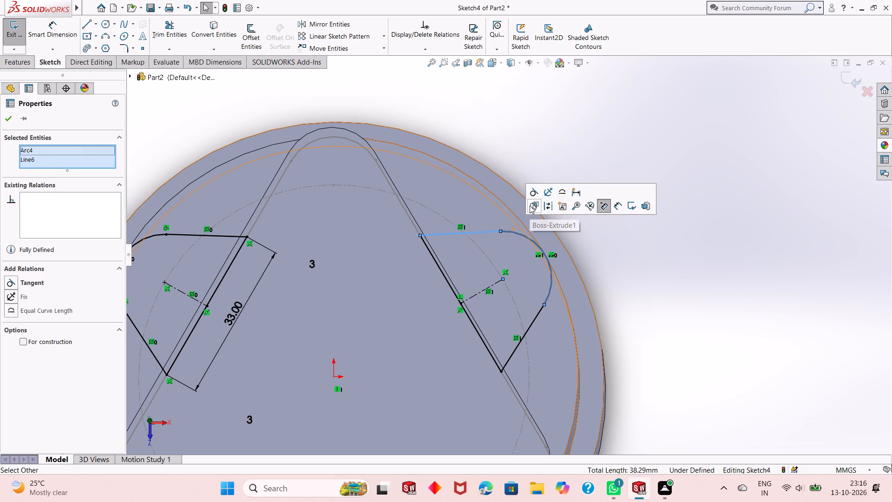
click(7, 279)
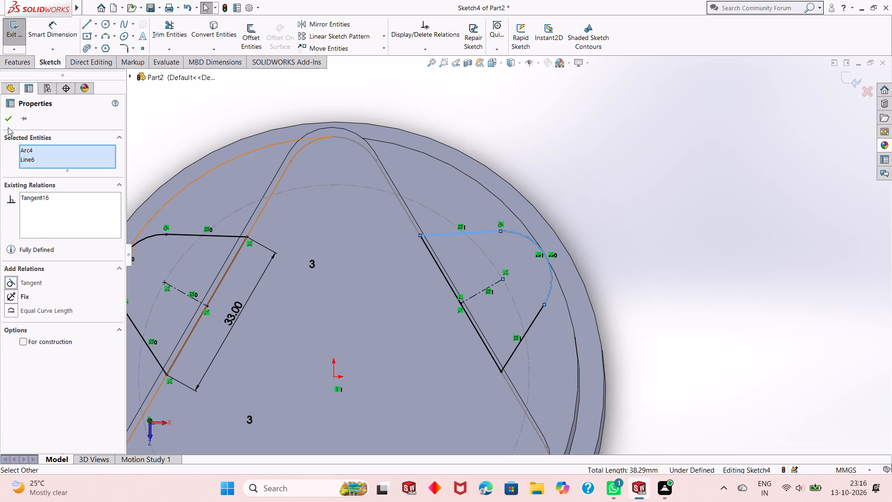
click(8, 112)
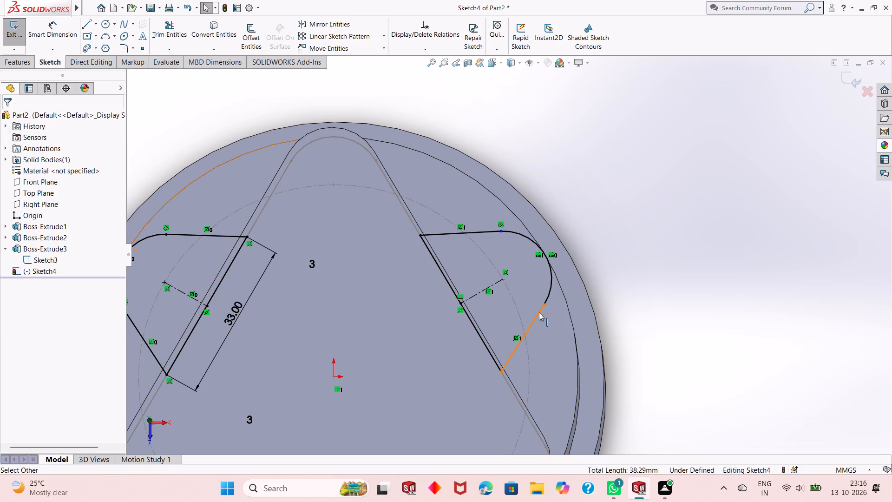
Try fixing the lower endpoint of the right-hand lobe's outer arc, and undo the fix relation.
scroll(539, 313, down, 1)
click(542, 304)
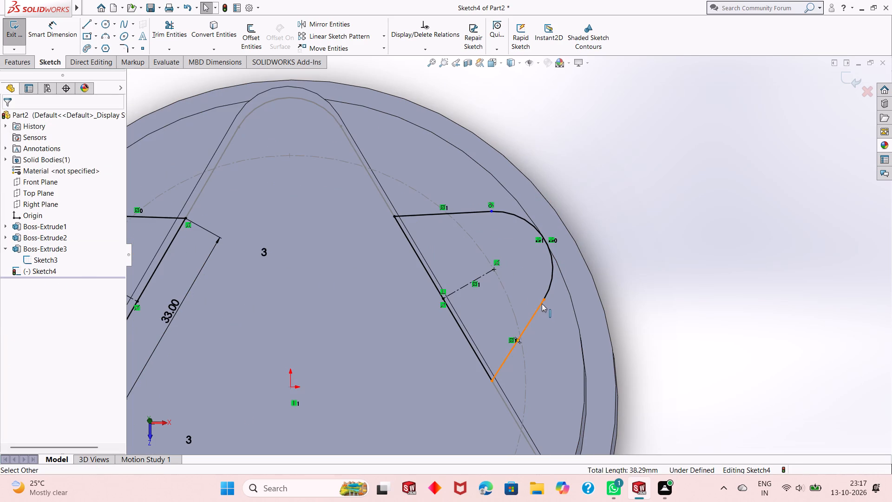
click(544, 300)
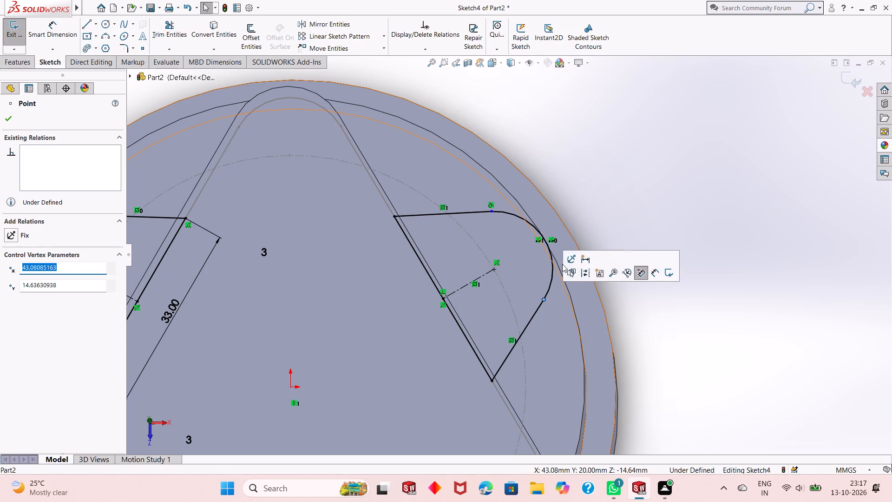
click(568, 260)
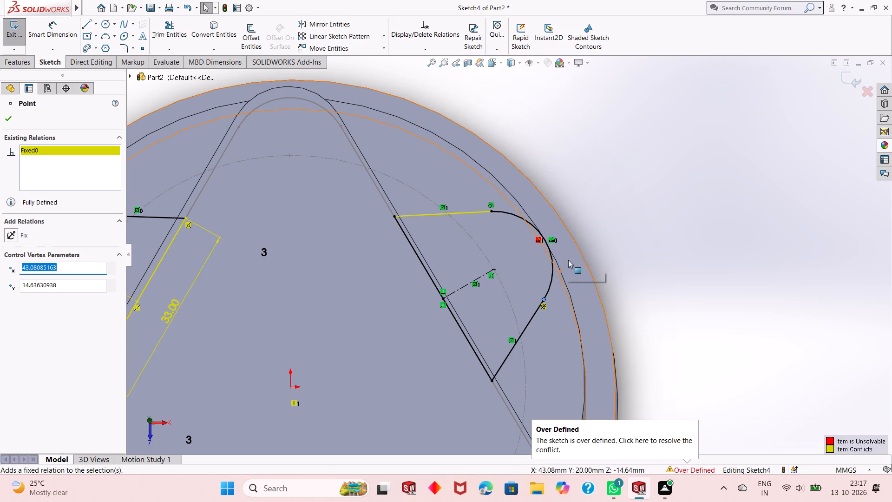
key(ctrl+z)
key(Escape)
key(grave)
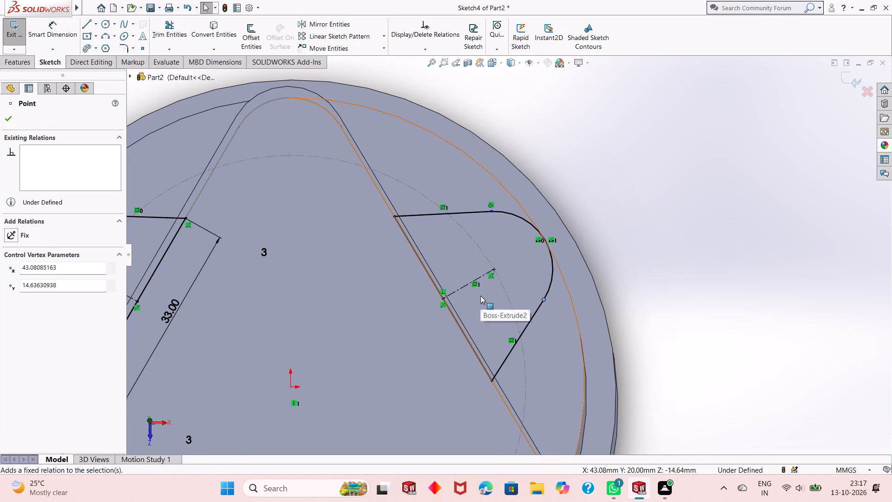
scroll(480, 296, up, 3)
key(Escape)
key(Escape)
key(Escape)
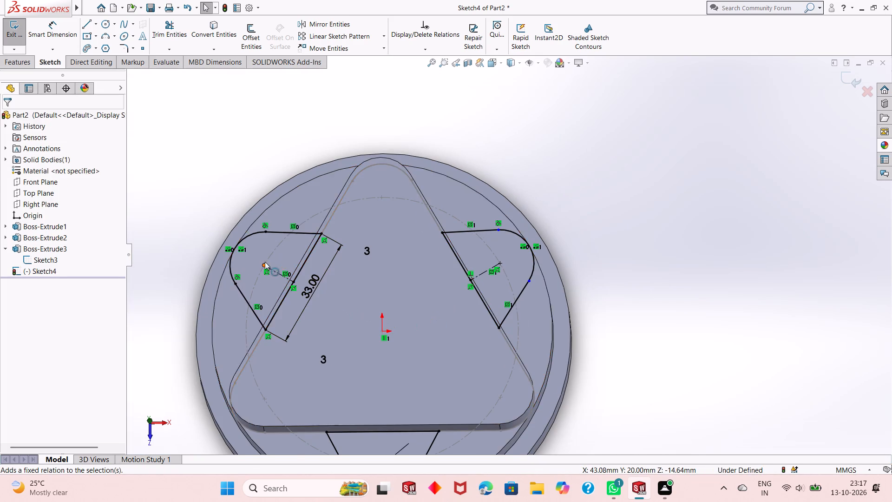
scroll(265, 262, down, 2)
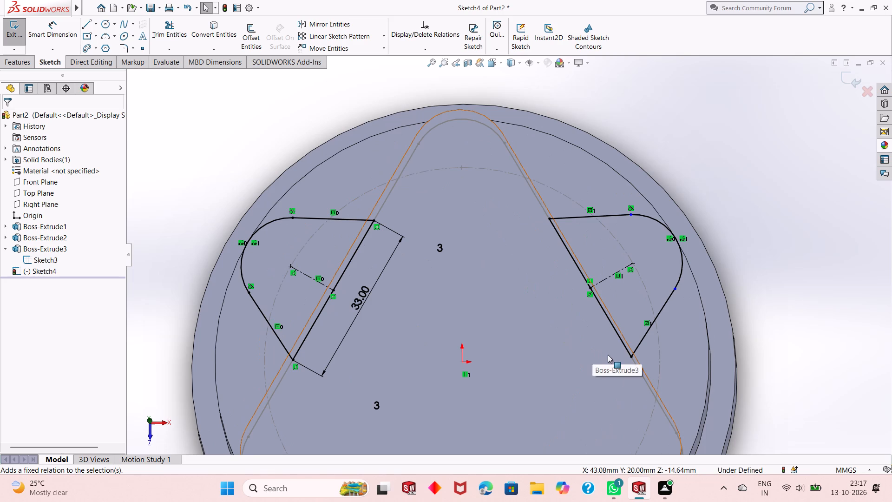
Inspect the existing relations of the right-hand lobe's lower corner point on the boss edge.
scroll(626, 334, down, 1)
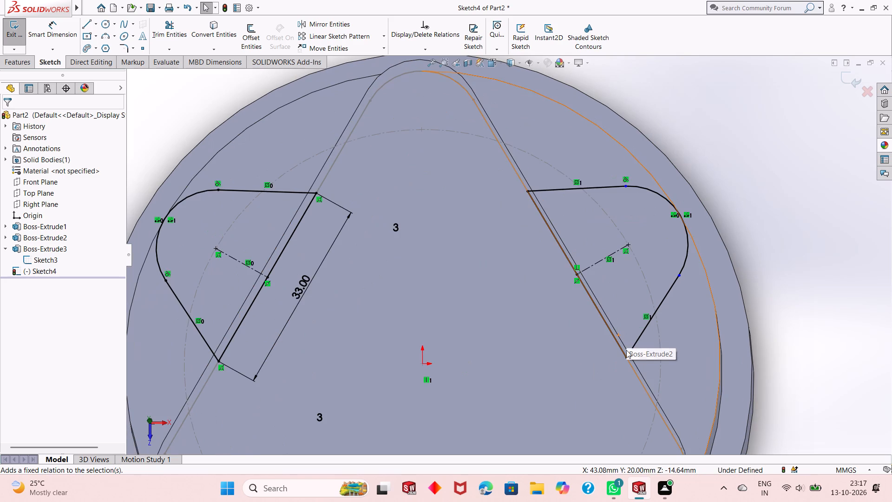
click(625, 359)
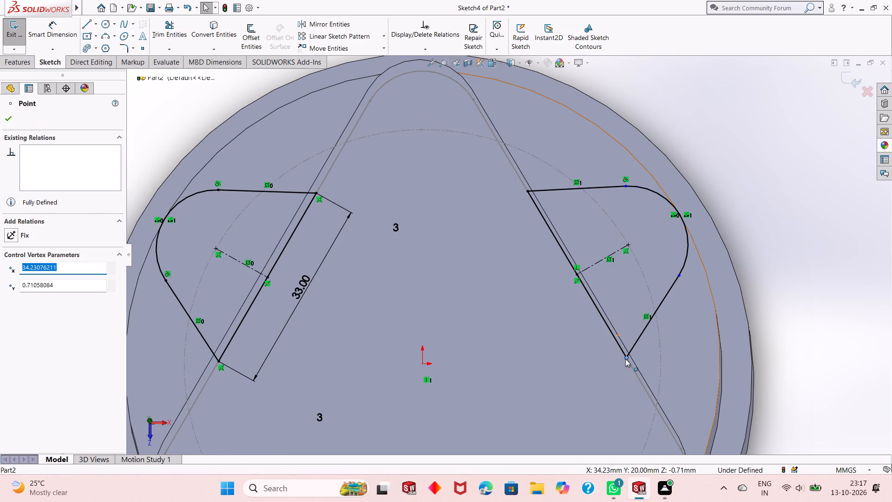
key(Escape)
key(Escape)
key(Escape)
key(Escape)
key(Escape)
click(625, 358)
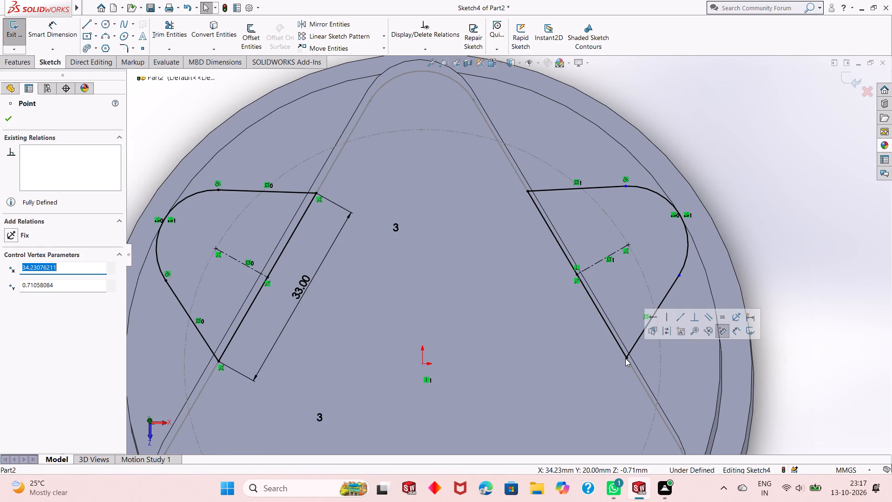
key(Escape)
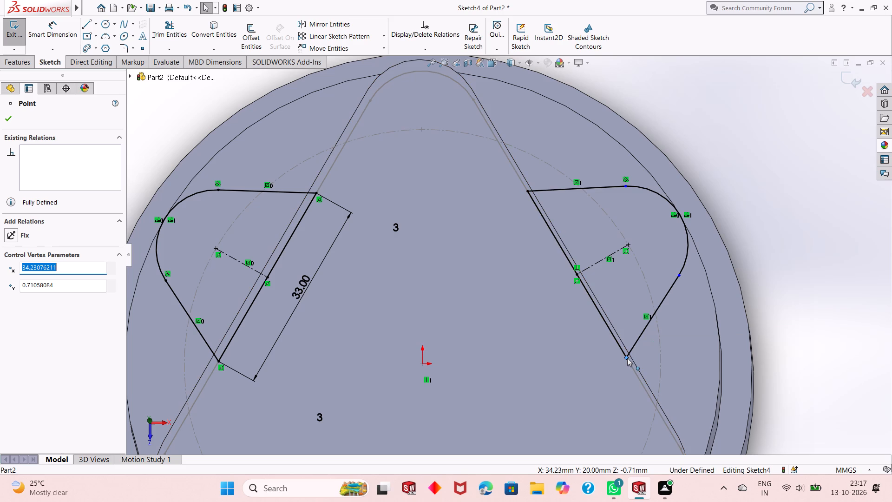
click(627, 358)
key(Escape)
key(Escape)
key(Escape)
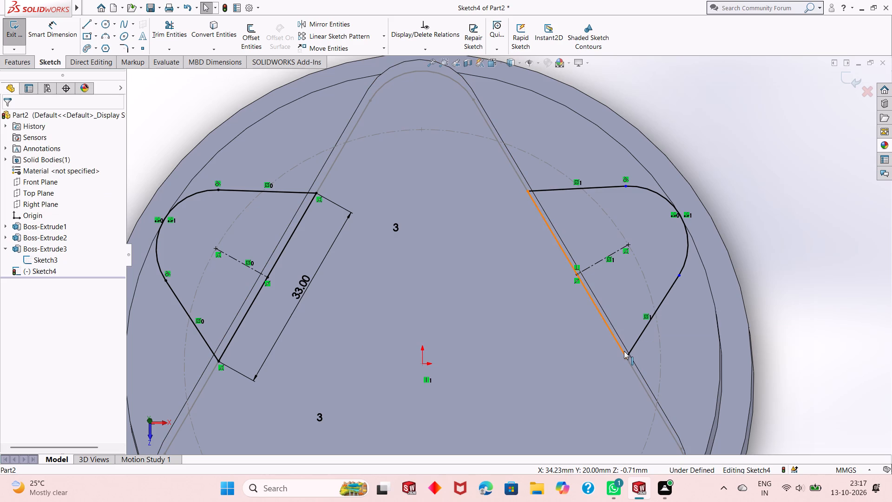
Compare the relations shown on the left-hand lobe with those on the right-hand lobe.
scroll(627, 350, down, 6)
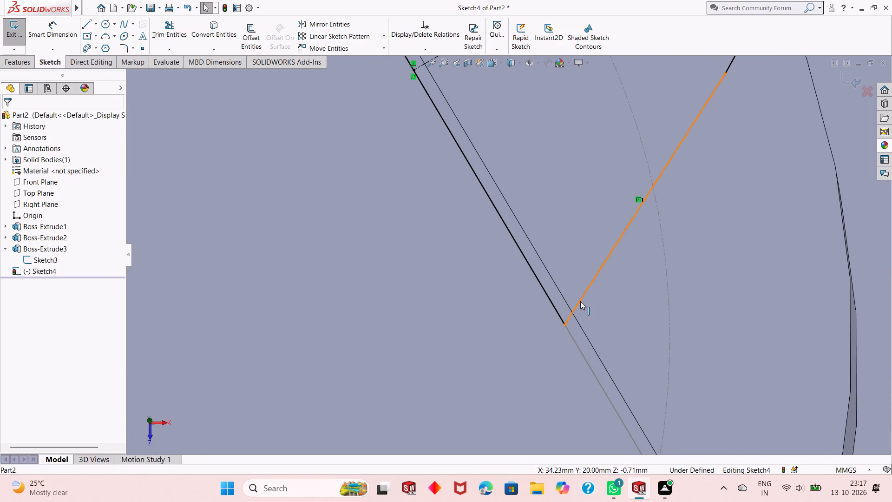
scroll(580, 322, up, 12)
scroll(386, 259, down, 2)
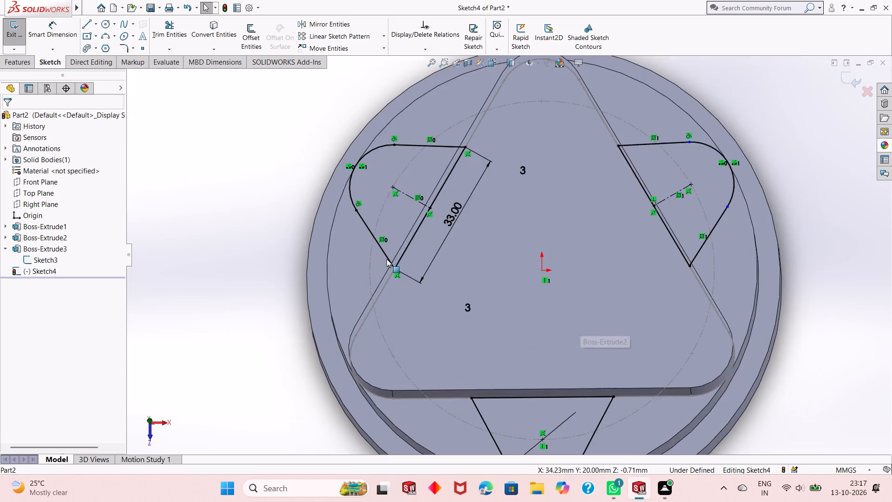
scroll(387, 259, down, 4)
scroll(444, 243, down, 6)
scroll(433, 247, up, 3)
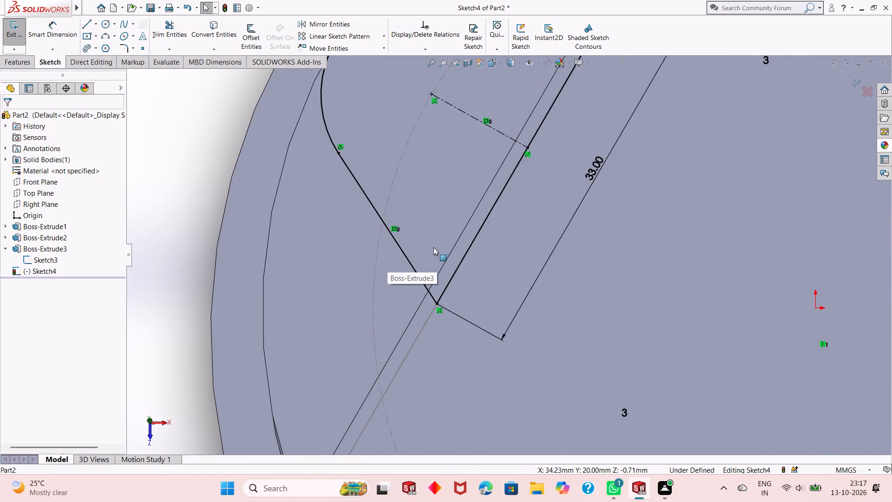
scroll(433, 247, up, 3)
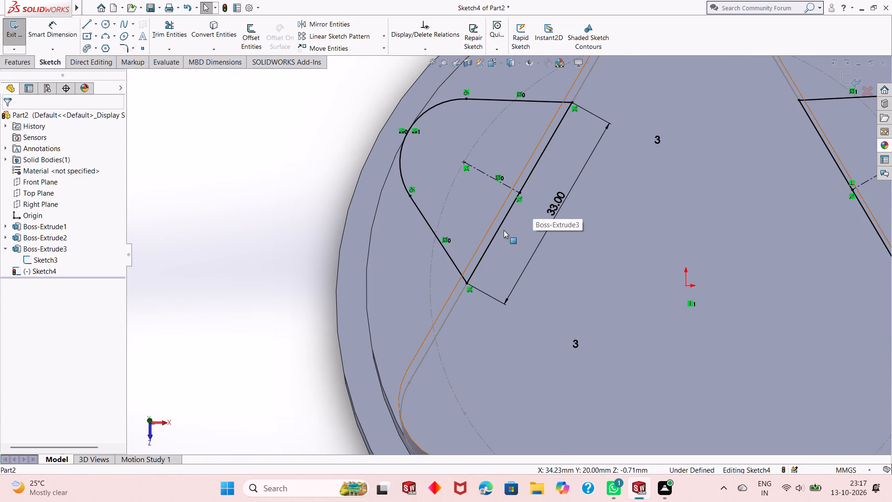
scroll(502, 231, up, 3)
scroll(715, 208, down, 4)
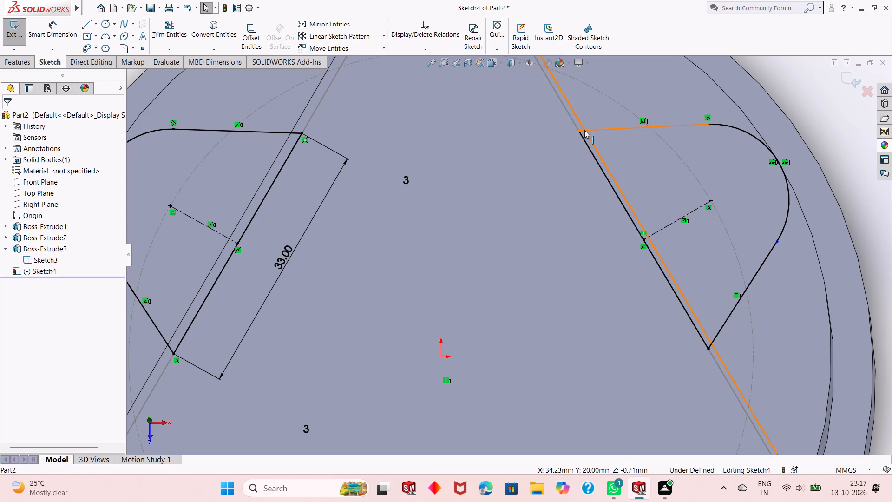
Examine the relations between the right-hand lobe's upper line and its straight edge, and review all three lobes.
scroll(610, 130, down, 4)
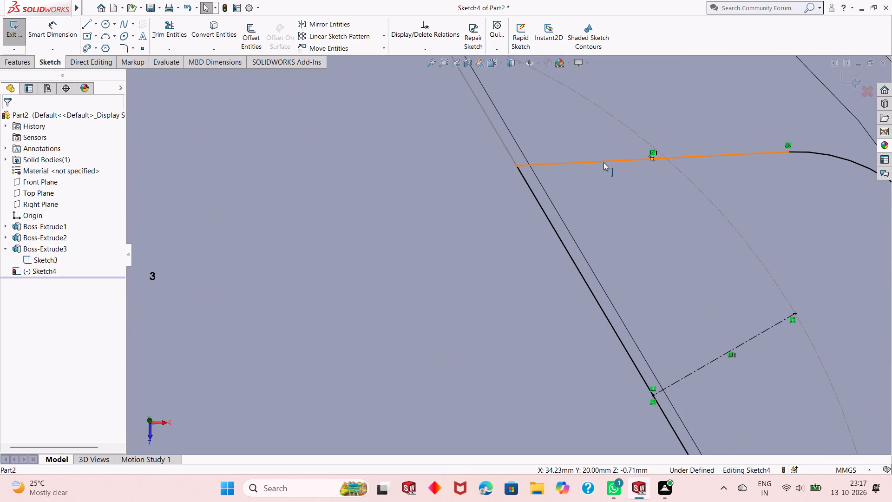
click(603, 162)
ctrl+click(529, 186)
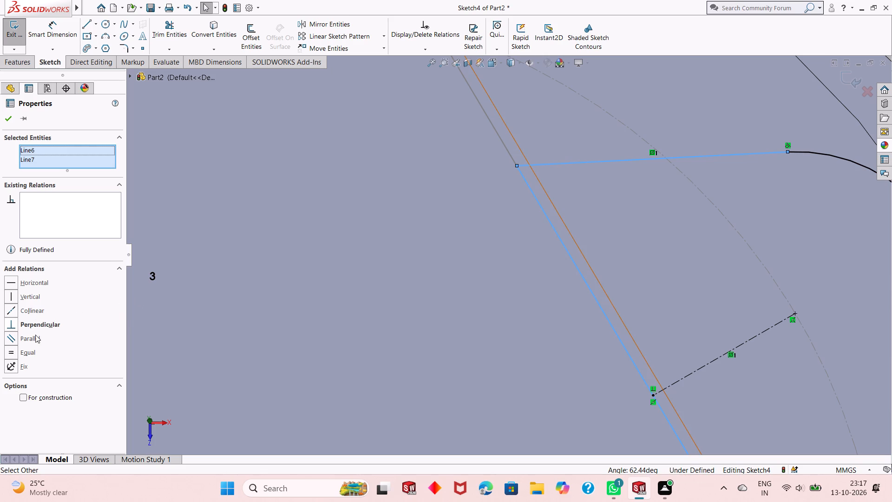
scroll(514, 217, up, 8)
key(Escape)
key(Escape)
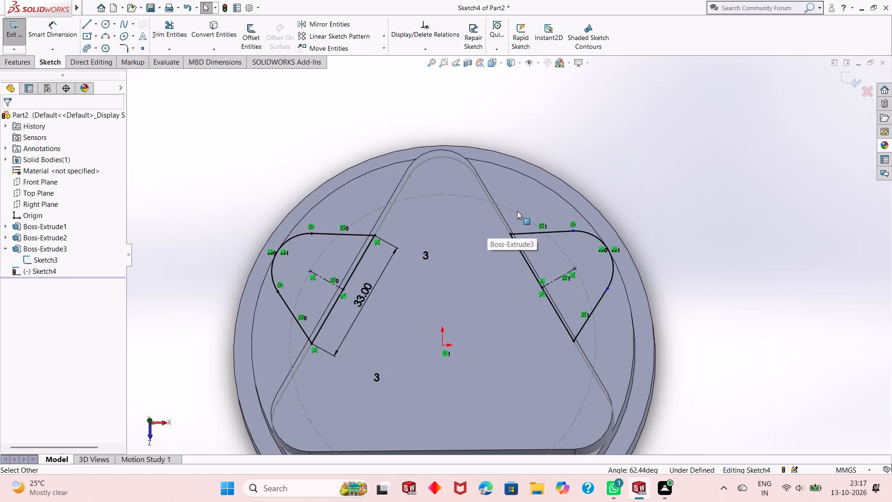
scroll(521, 212, up, 2)
scroll(544, 231, down, 4)
scroll(567, 293, down, 3)
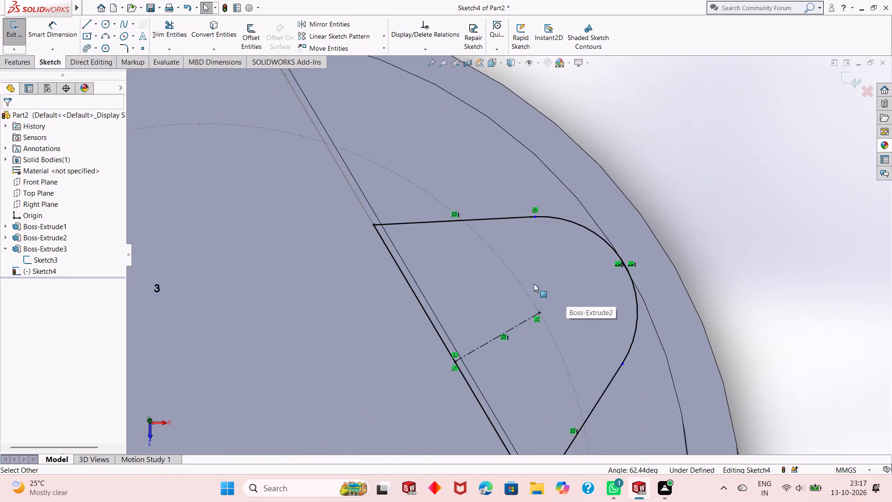
scroll(534, 284, up, 10)
scroll(476, 377, down, 4)
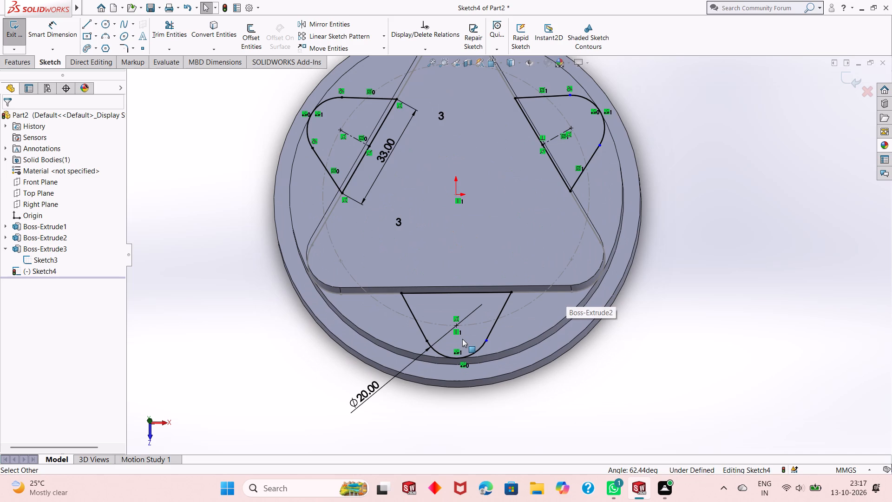
Undo the right-hand lobe's tangent relation, symmetric relation, centerline and circle trim.
key(ctrl+z)
key(ctrl+z)
key(ctrl+z)
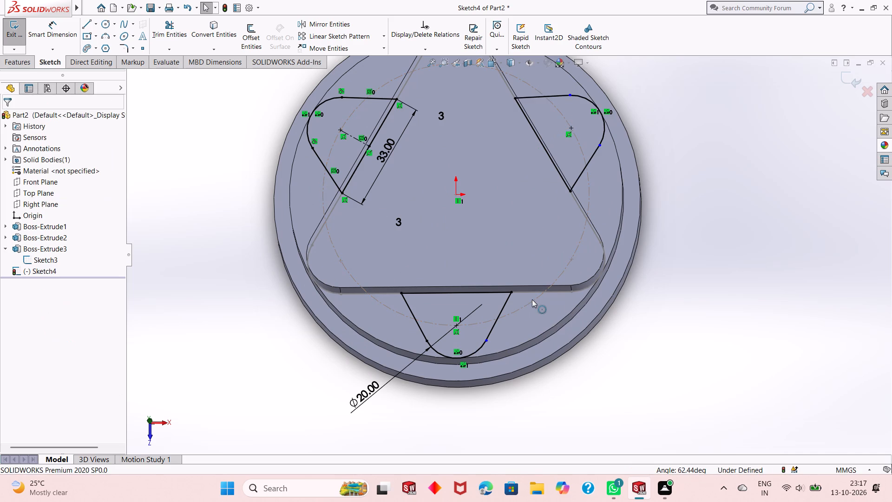
key(ctrl+z)
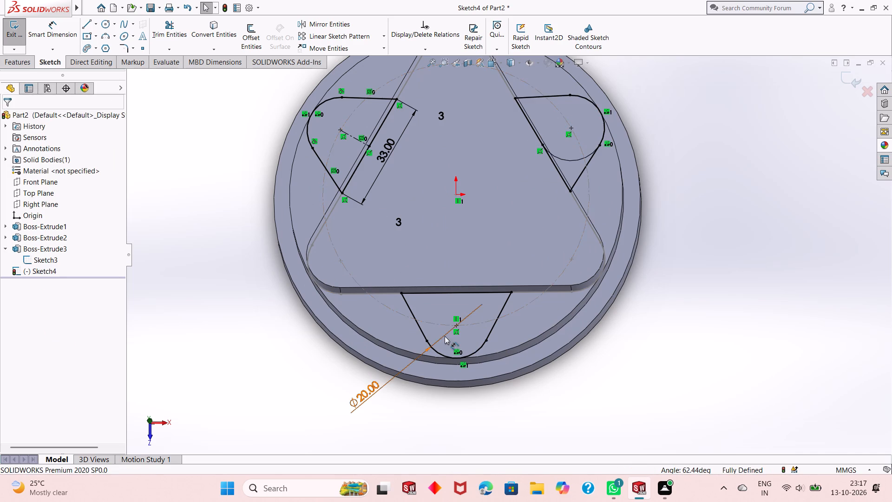
Trim away the inner lower portion of the right-hand lobe's circle, between its straight edge and lower line.
scroll(442, 338, up, 2)
scroll(391, 163, down, 3)
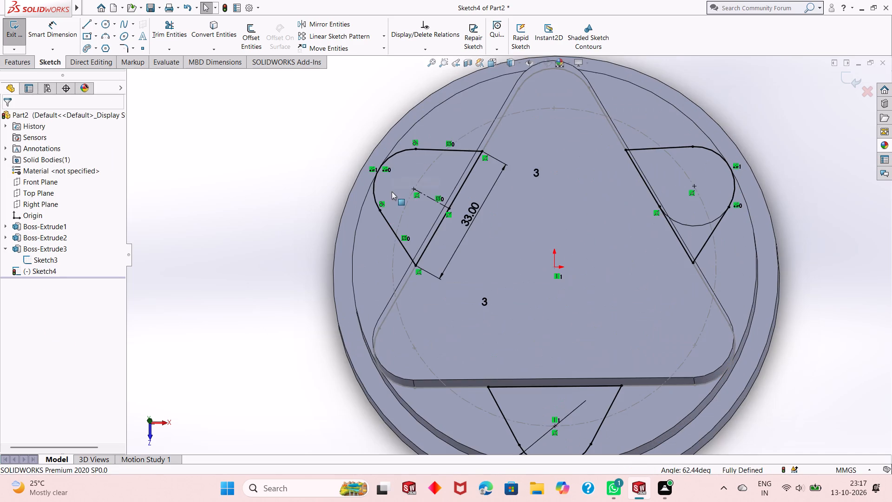
scroll(388, 199, down, 3)
scroll(400, 198, up, 5)
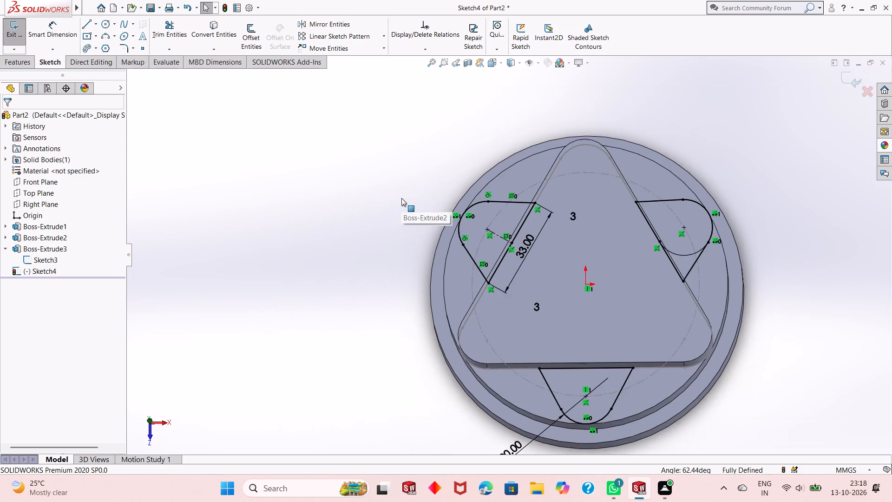
scroll(401, 198, up, 3)
scroll(594, 265, down, 2)
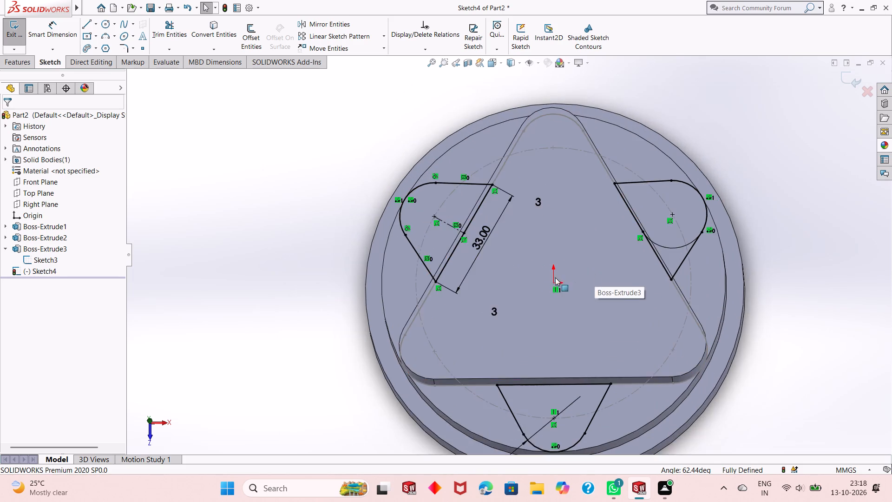
scroll(512, 273, up, 2)
scroll(596, 310, down, 2)
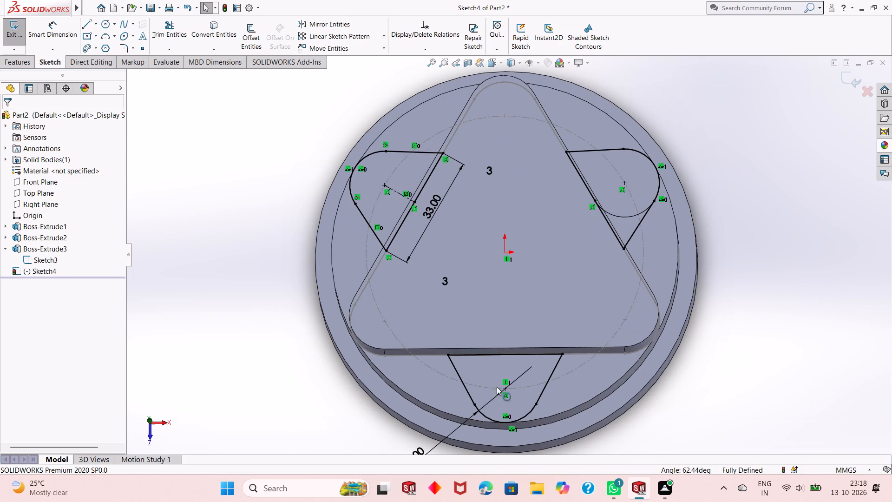
click(171, 40)
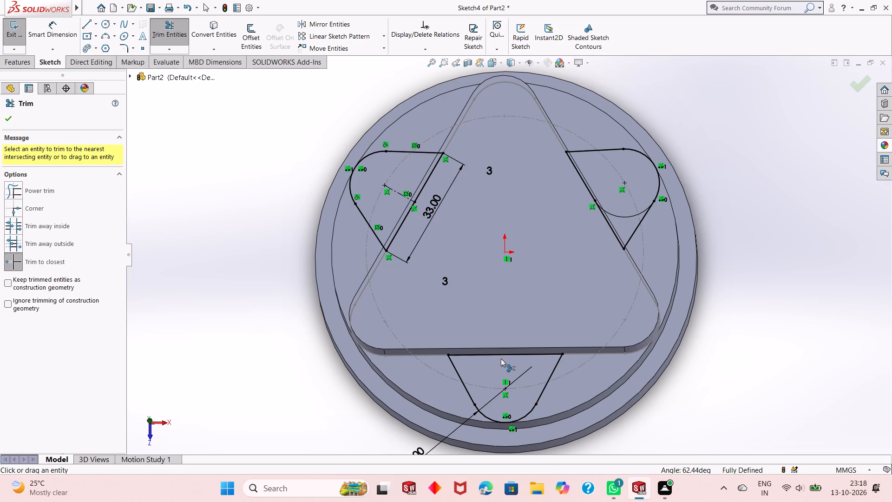
click(617, 215)
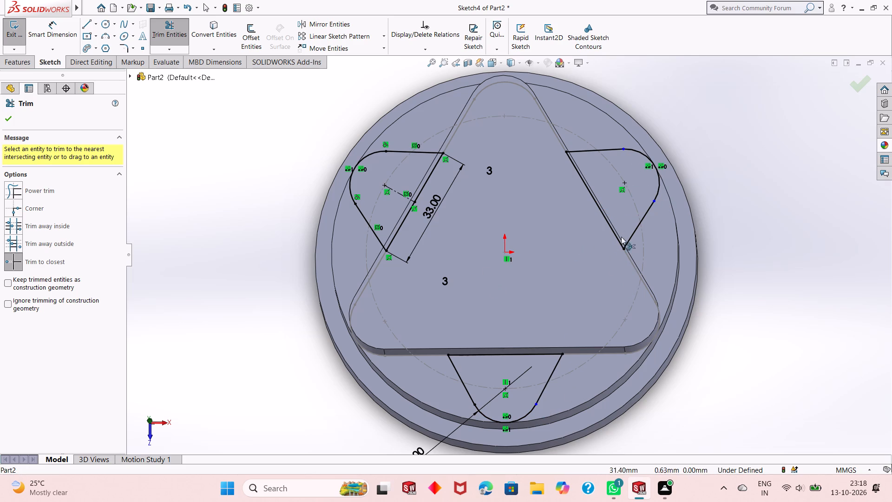
key(Escape)
key(Escape)
key(Escape)
Add a tangent relation between the right-hand lobe's outer arc and its upper line.
scroll(621, 123, down, 3)
scroll(608, 186, down, 4)
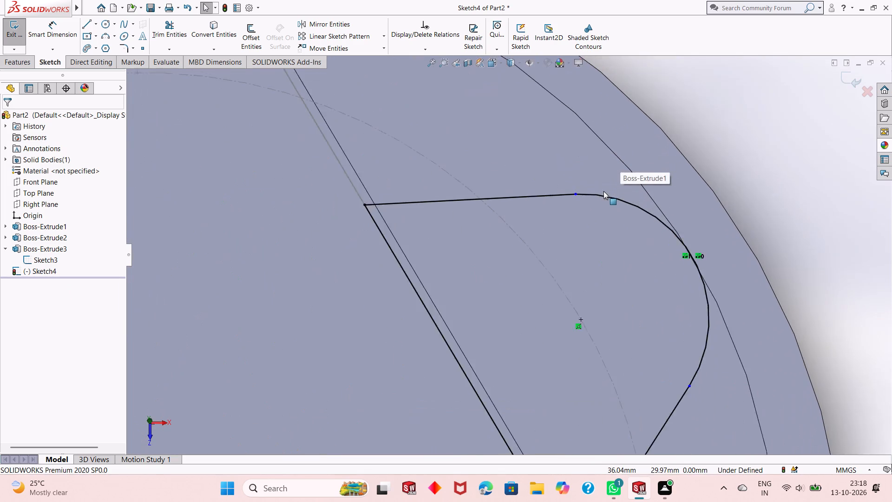
scroll(603, 191, down, 1)
click(587, 197)
ctrl+click(552, 199)
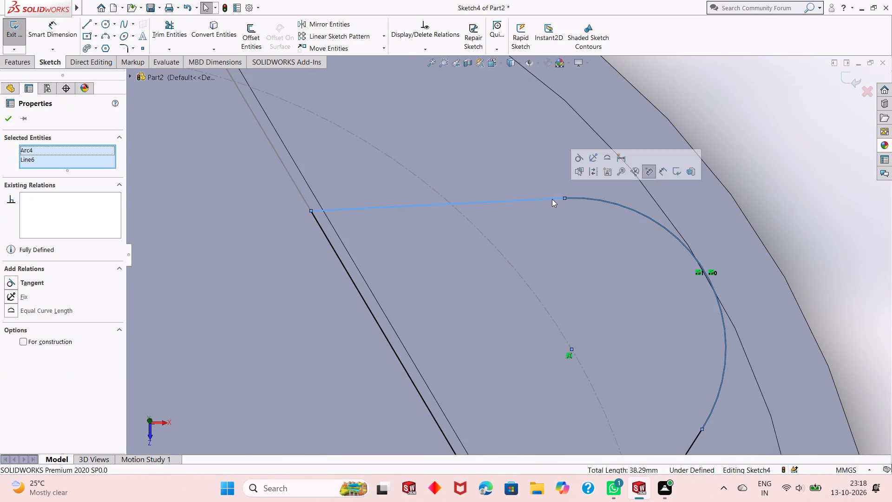
click(578, 154)
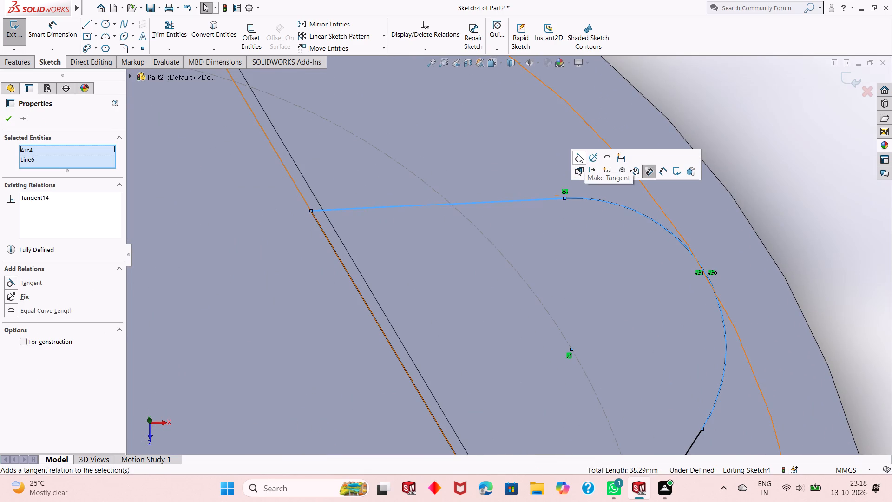
key(Escape)
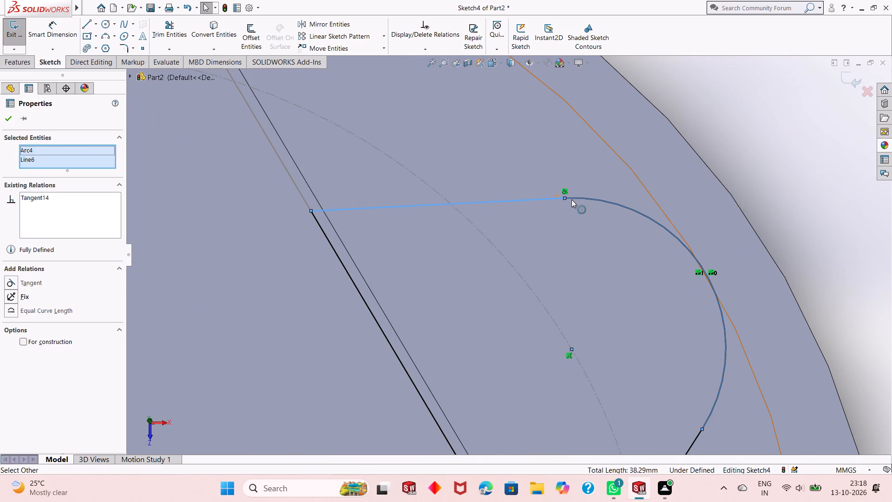
key(Escape)
Add a tangent relation between the right-hand lobe's outer arc and its lower line.
scroll(544, 238, up, 1)
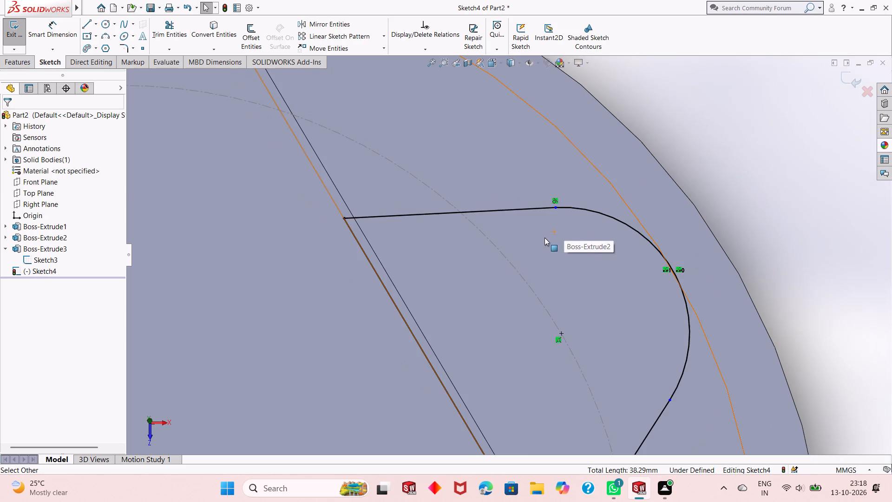
scroll(544, 248, up, 6)
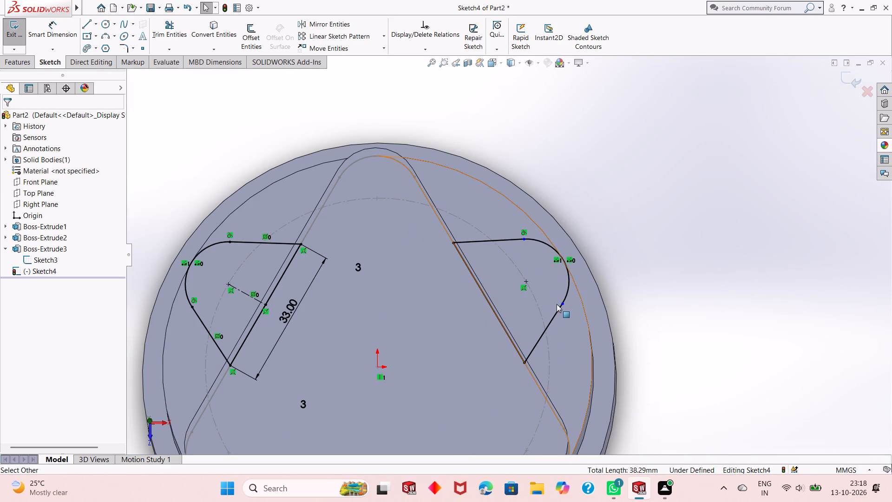
scroll(557, 304, down, 2)
scroll(510, 226, down, 3)
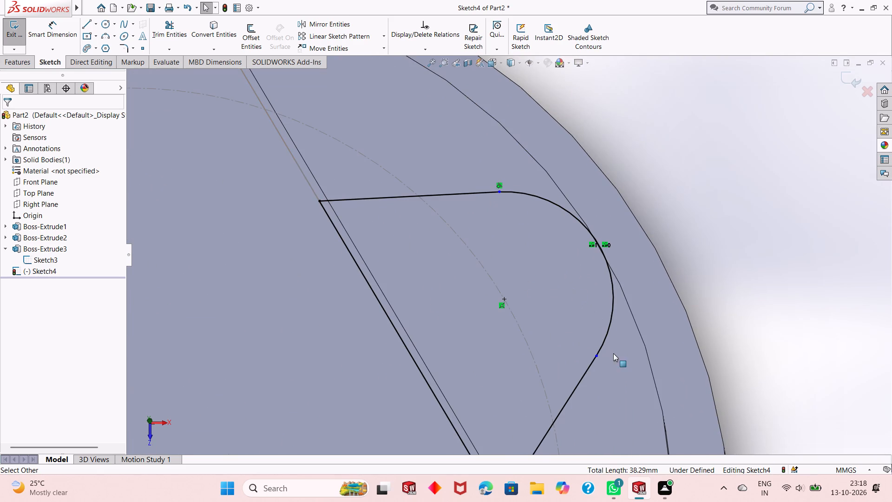
click(587, 369)
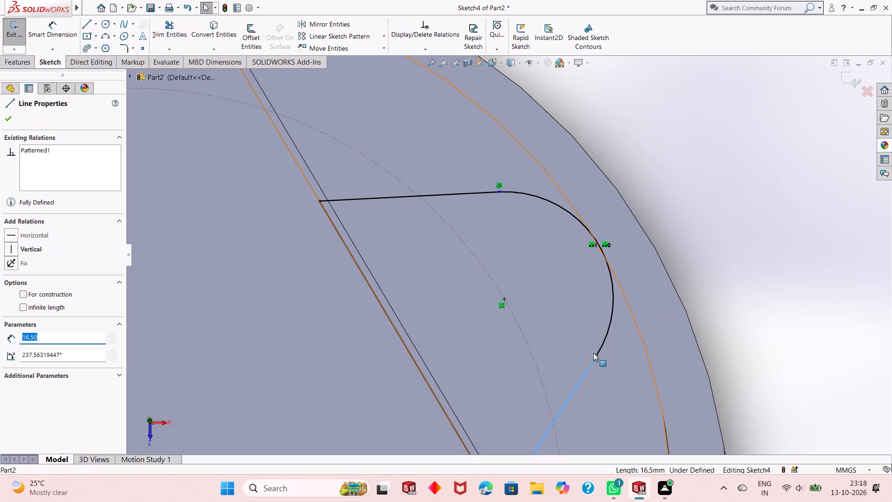
ctrl+click(605, 334)
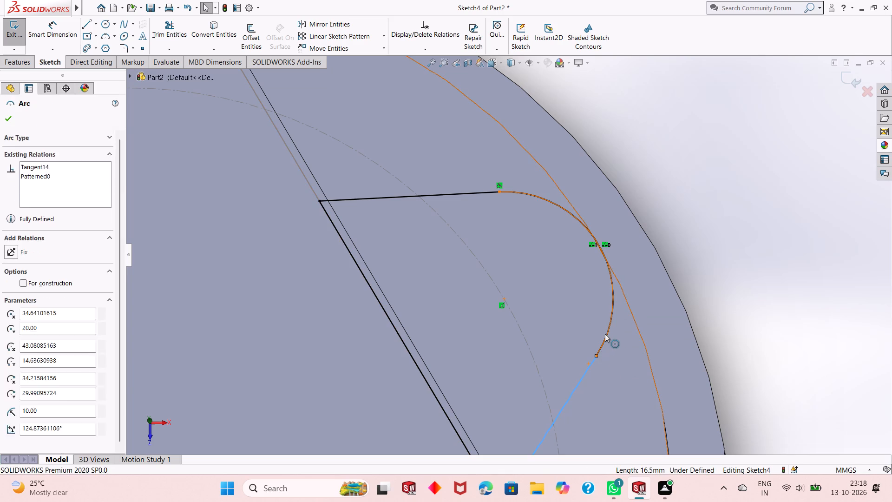
click(630, 289)
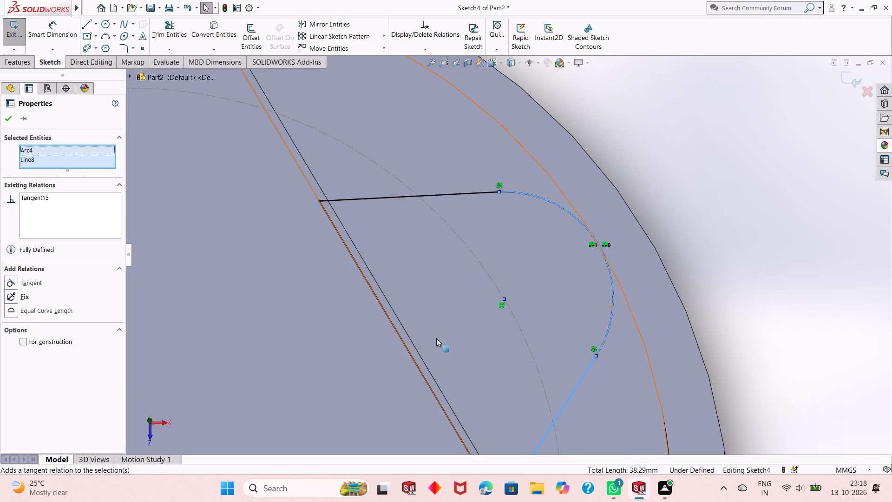
scroll(440, 344, up, 9)
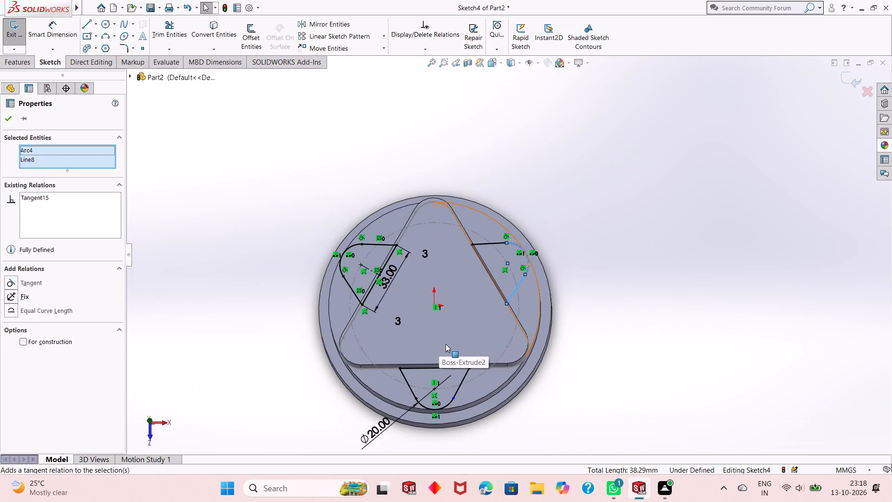
scroll(516, 283, down, 3)
key(Escape)
key(Escape)
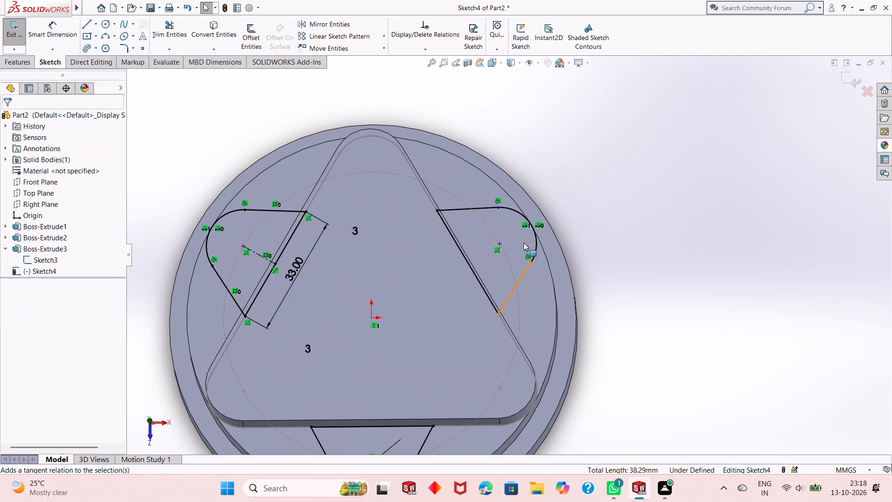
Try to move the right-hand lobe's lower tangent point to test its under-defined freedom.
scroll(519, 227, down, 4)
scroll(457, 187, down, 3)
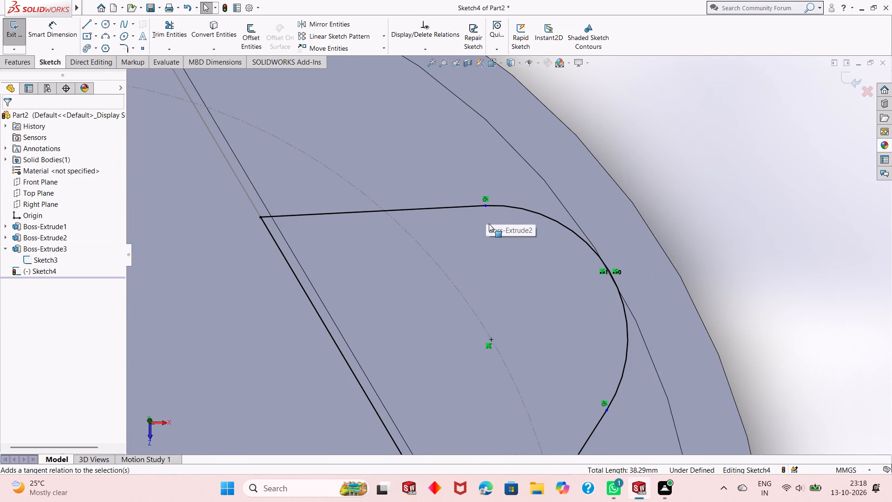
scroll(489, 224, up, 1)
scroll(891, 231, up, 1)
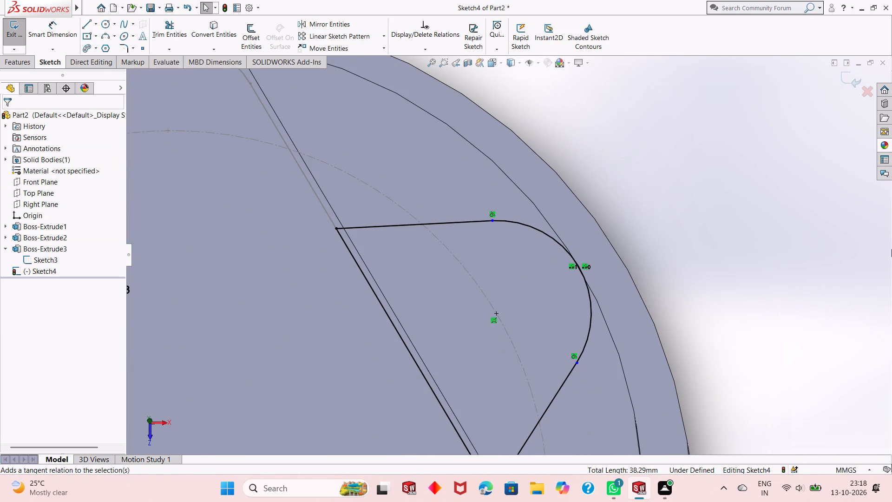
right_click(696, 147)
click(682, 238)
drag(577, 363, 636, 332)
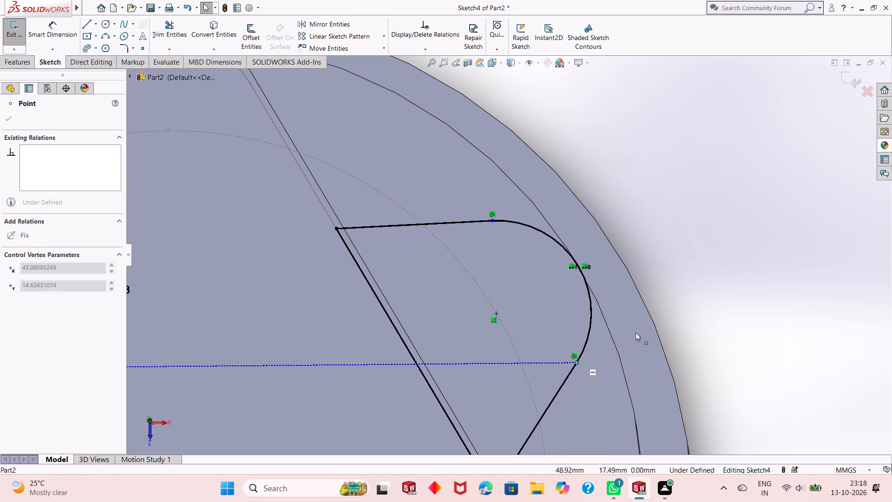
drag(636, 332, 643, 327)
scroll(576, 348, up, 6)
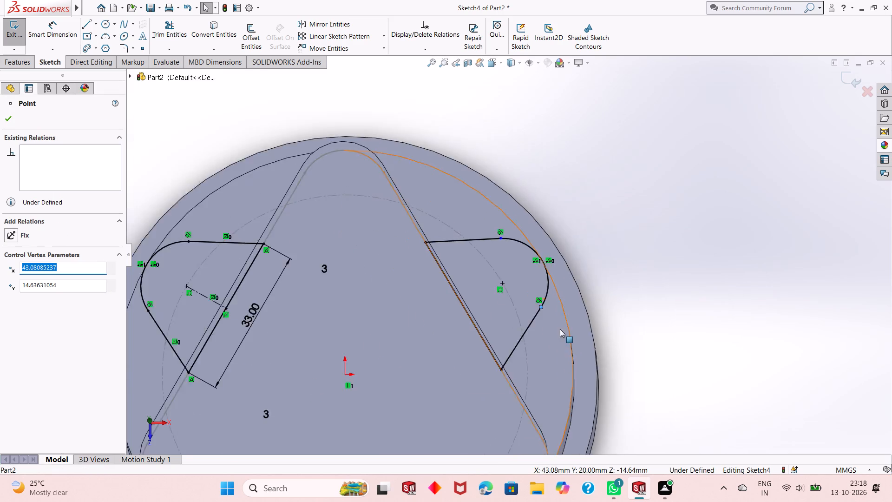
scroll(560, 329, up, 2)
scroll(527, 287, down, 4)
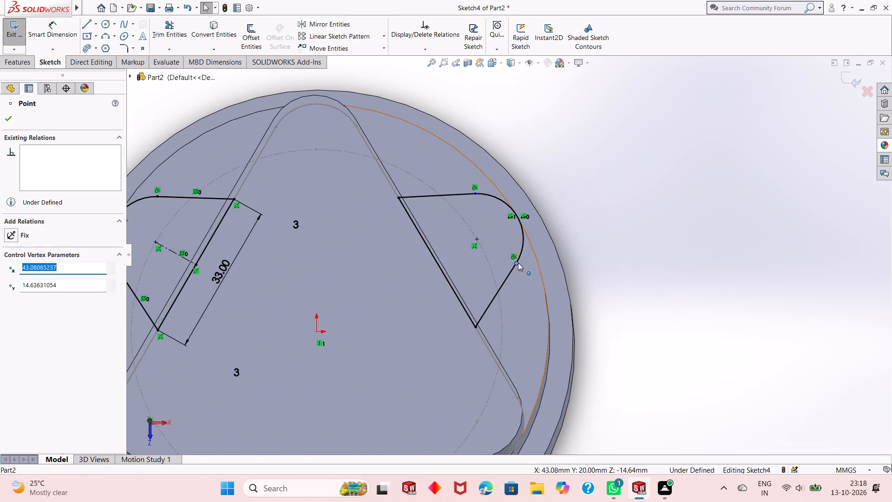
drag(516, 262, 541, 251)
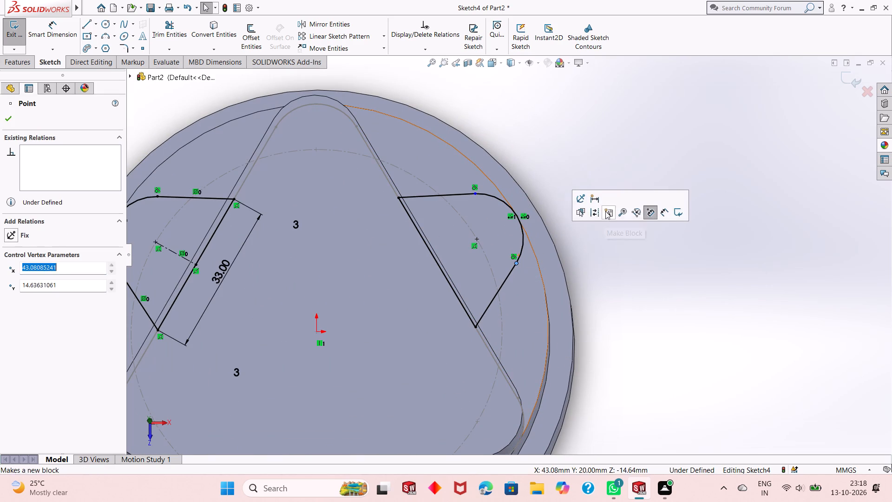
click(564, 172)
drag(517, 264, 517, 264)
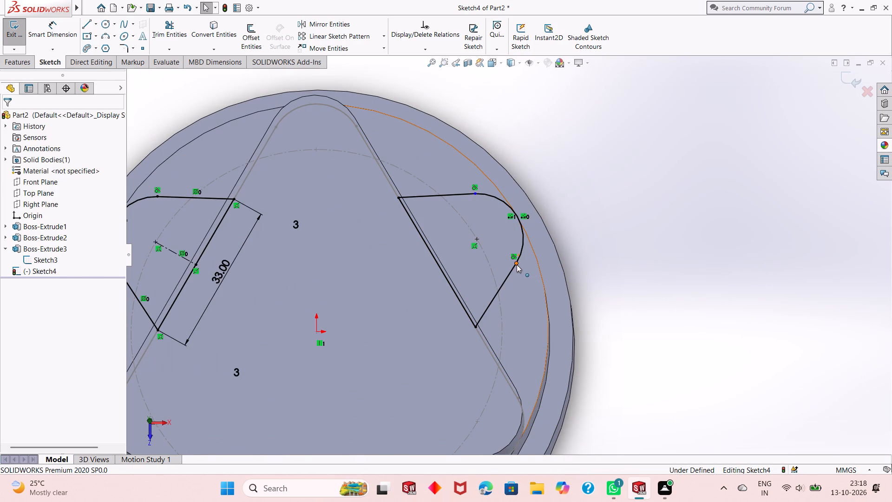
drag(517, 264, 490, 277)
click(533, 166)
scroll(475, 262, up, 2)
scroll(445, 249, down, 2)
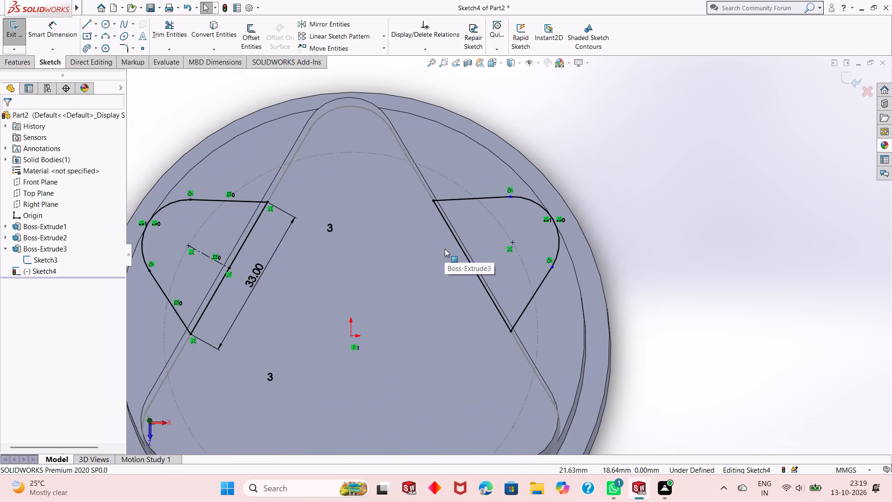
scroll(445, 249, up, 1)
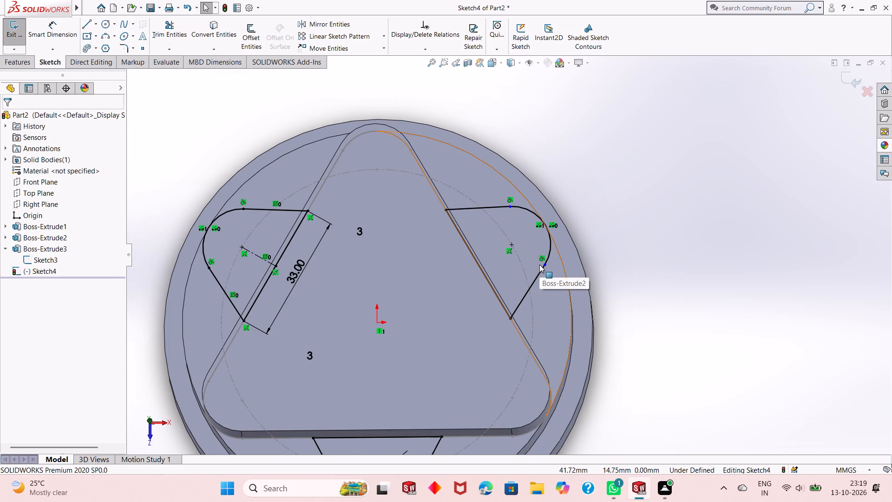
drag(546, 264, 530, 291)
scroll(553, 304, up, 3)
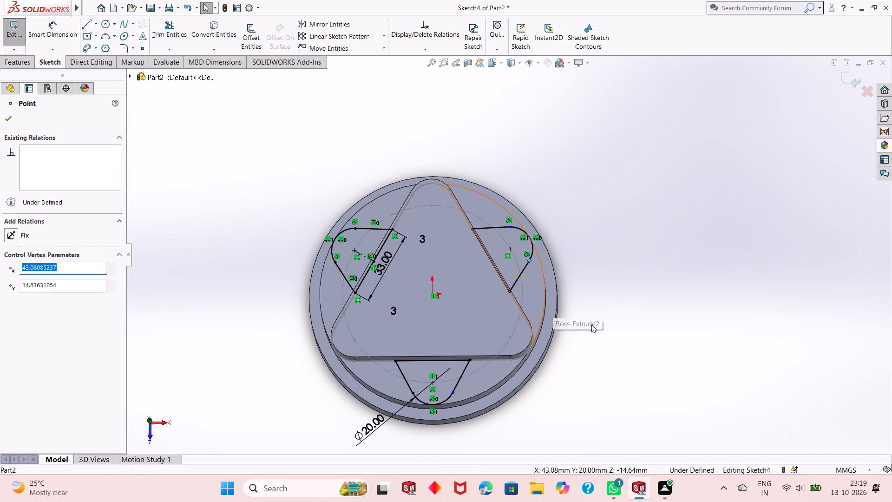
Hide the solid body to inspect the bottom lobe's under-defined arc endpoint, and show the body again.
click(661, 337)
scroll(476, 380, down, 5)
key(Tab)
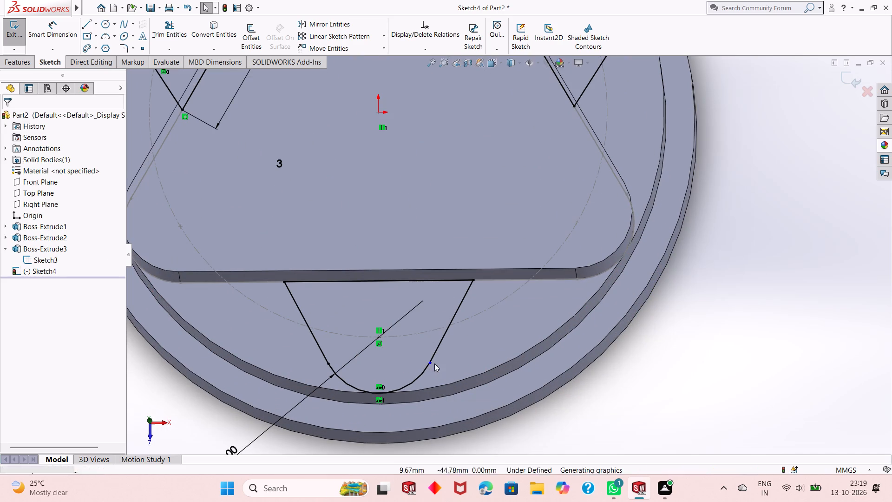
click(430, 363)
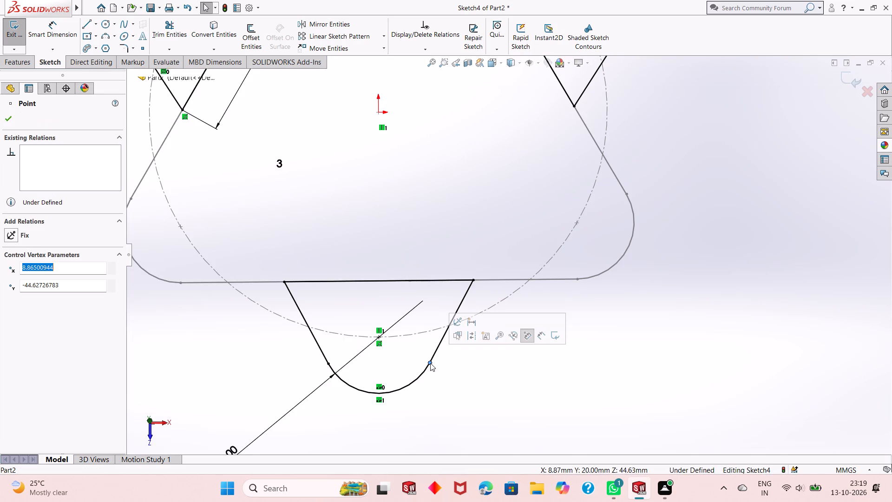
click(449, 360)
scroll(449, 360, up, 6)
click(605, 205)
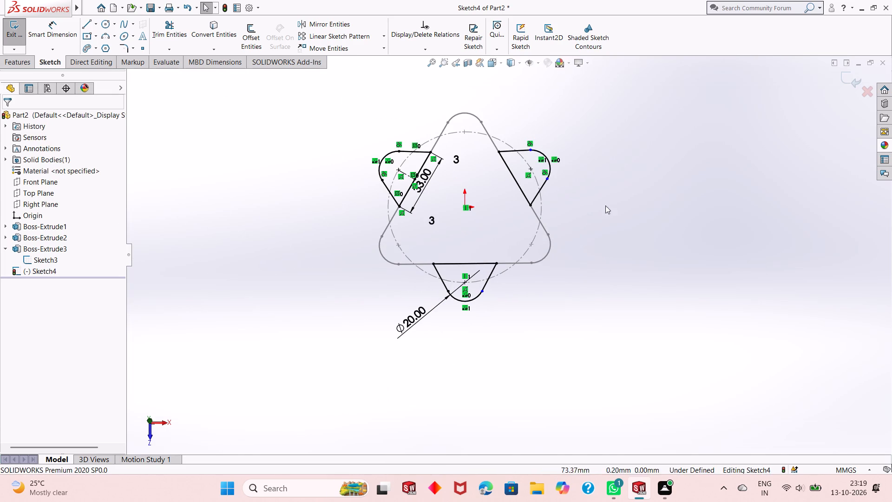
scroll(463, 182, down, 4)
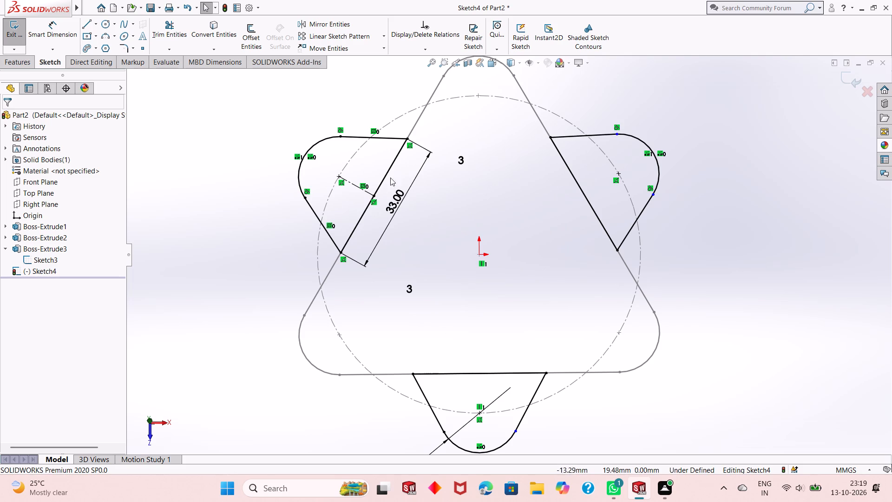
click(261, 241)
key(ctrl+z)
click(736, 226)
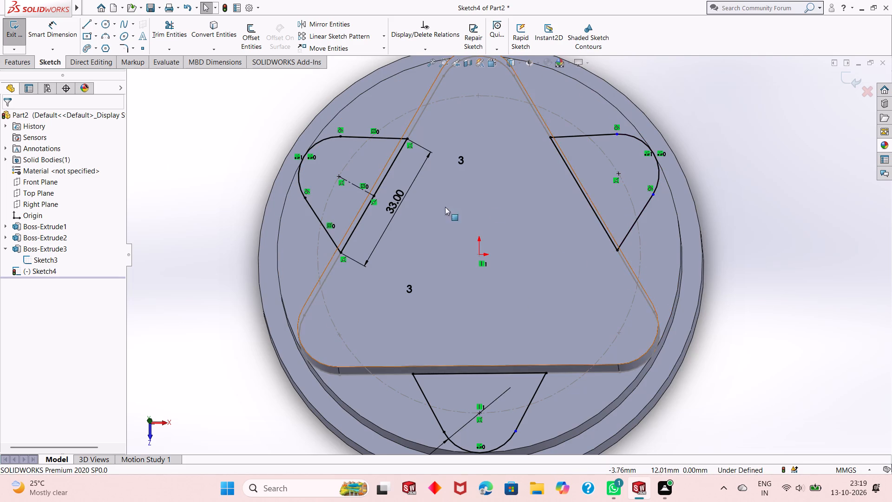
Undo the right-hand lobe's tangent relations, the circle trims on the right-hand and bottom lobes, and the four-entity circular pattern of the left-hand lobe.
key(ctrl+z)
key(ctrl+z)
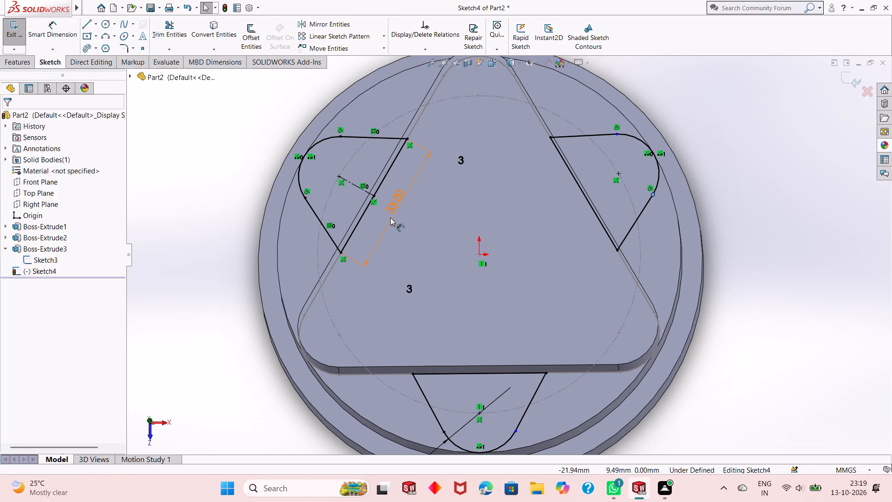
key(ctrl+z)
key(ctrl+z)
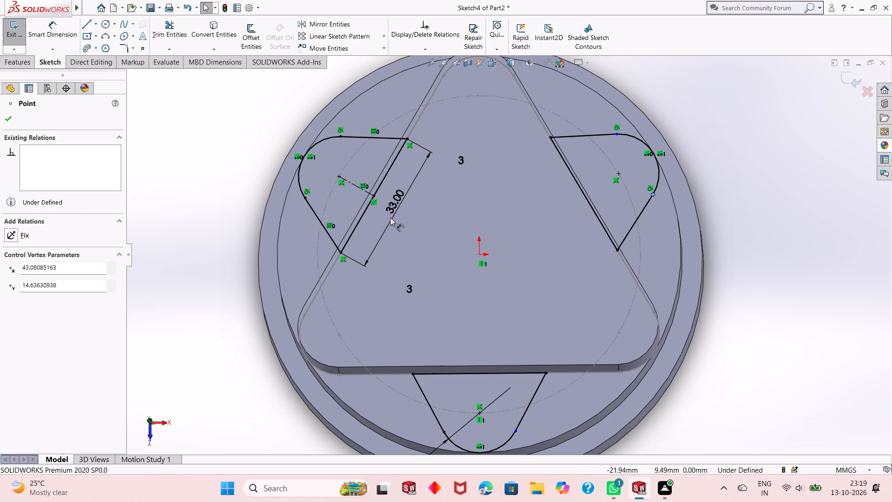
key(ctrl+z)
key(ctrl+z)
key(ctrl+z)
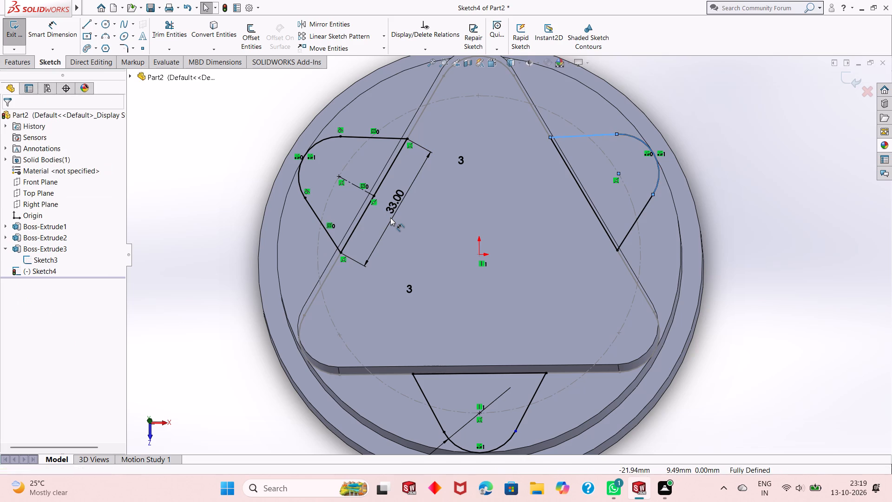
key(ctrl+z)
key(ctrl+z)
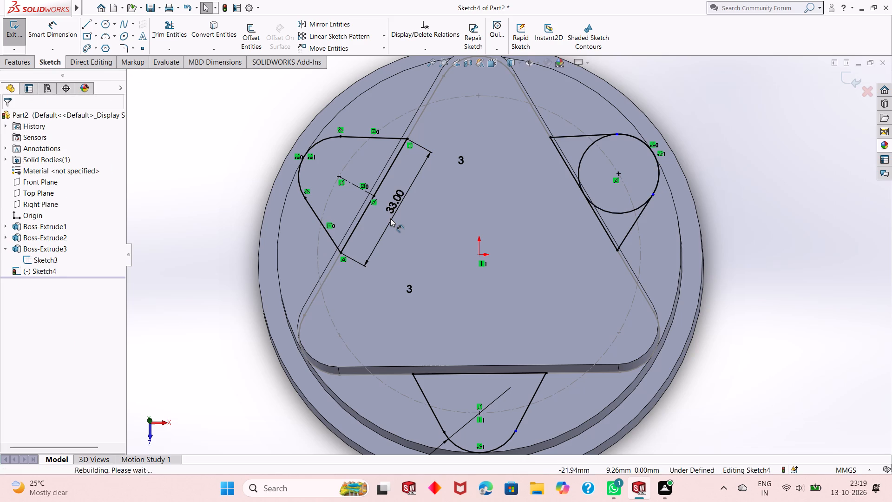
key(ctrl+z)
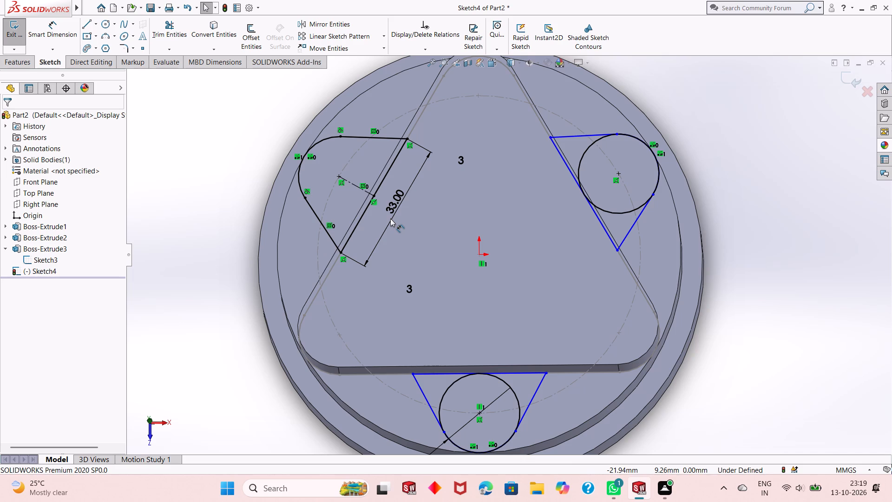
key(ctrl+z)
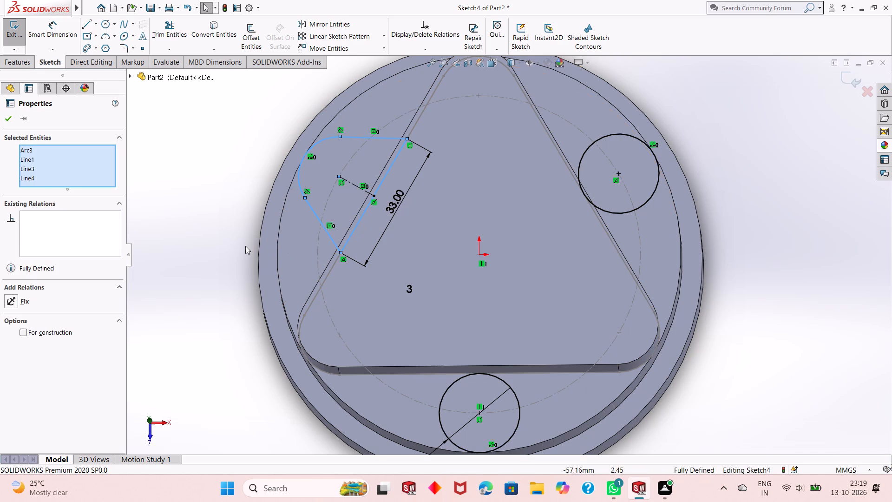
click(233, 241)
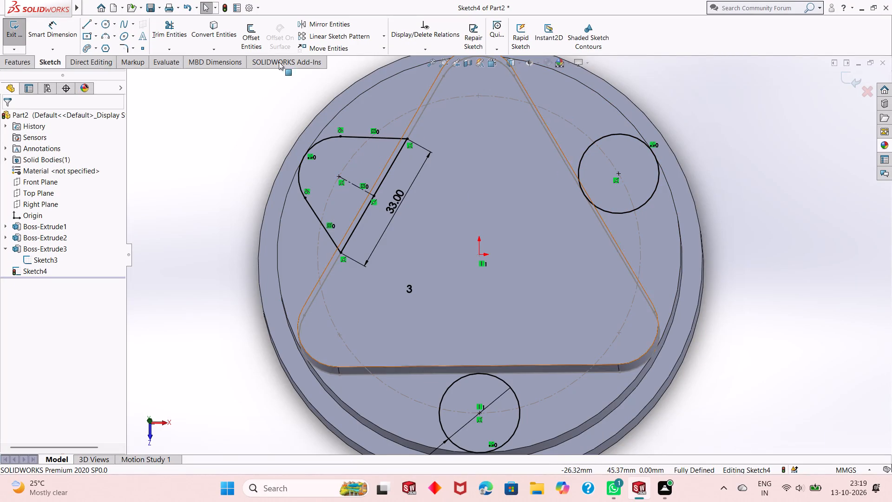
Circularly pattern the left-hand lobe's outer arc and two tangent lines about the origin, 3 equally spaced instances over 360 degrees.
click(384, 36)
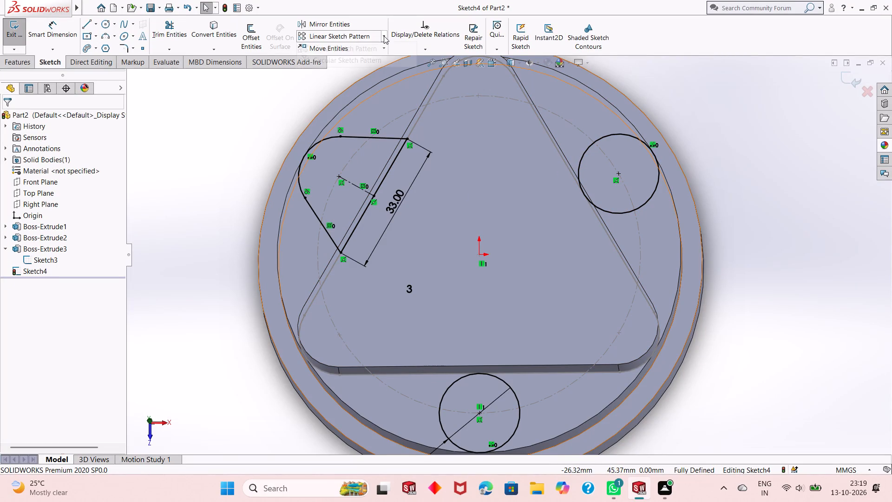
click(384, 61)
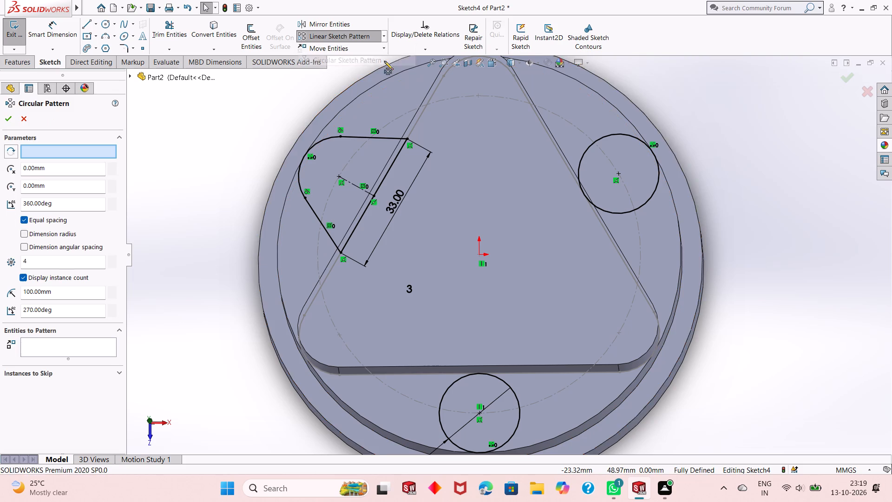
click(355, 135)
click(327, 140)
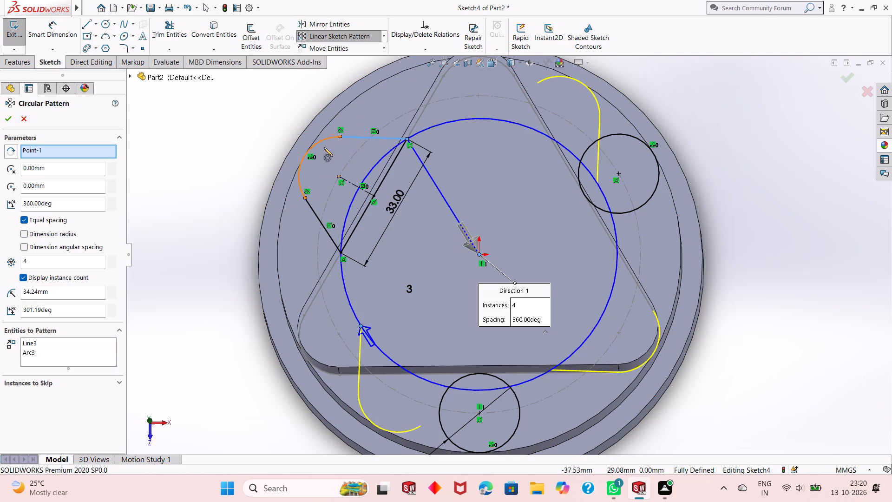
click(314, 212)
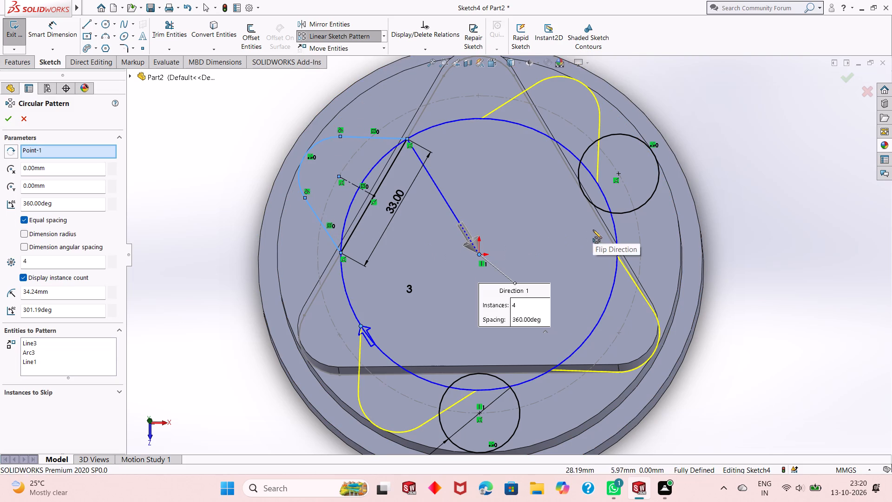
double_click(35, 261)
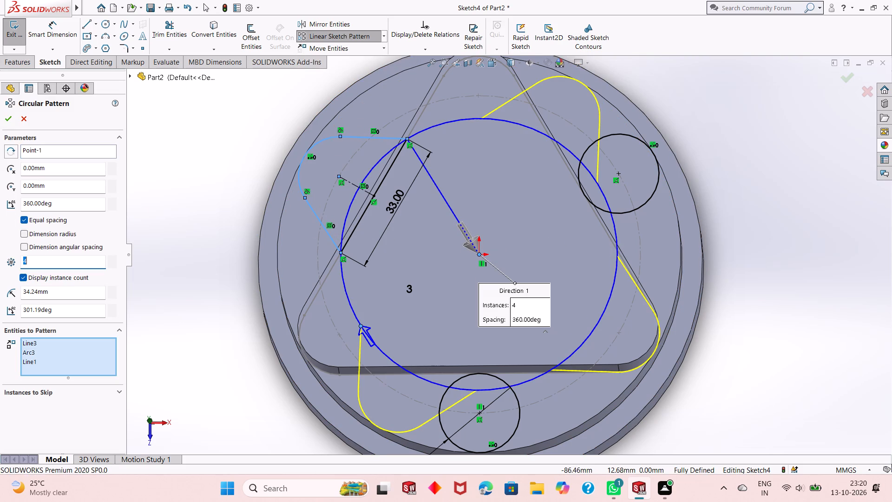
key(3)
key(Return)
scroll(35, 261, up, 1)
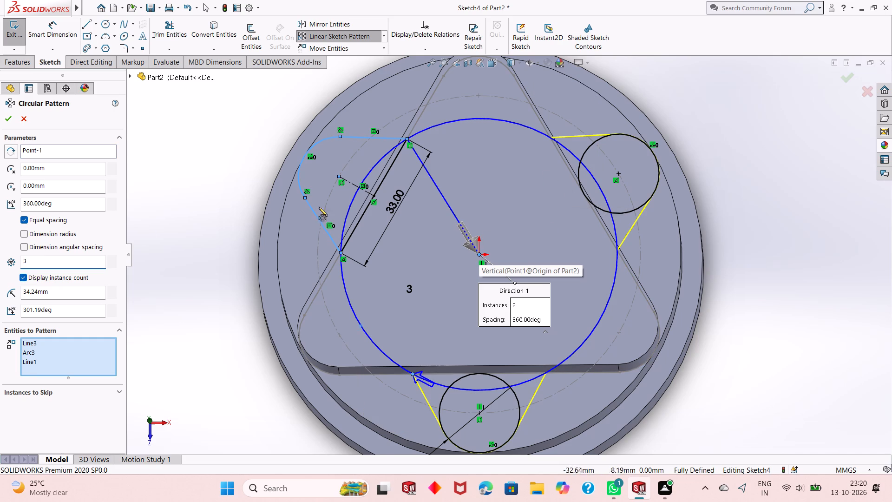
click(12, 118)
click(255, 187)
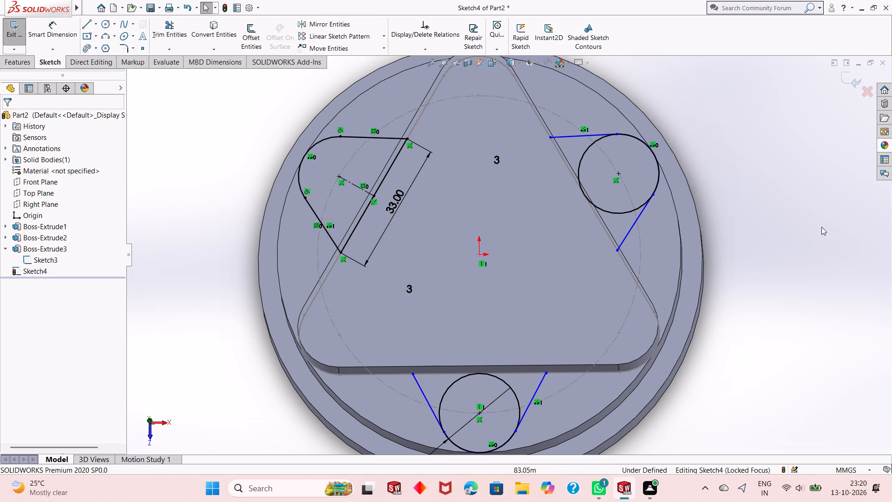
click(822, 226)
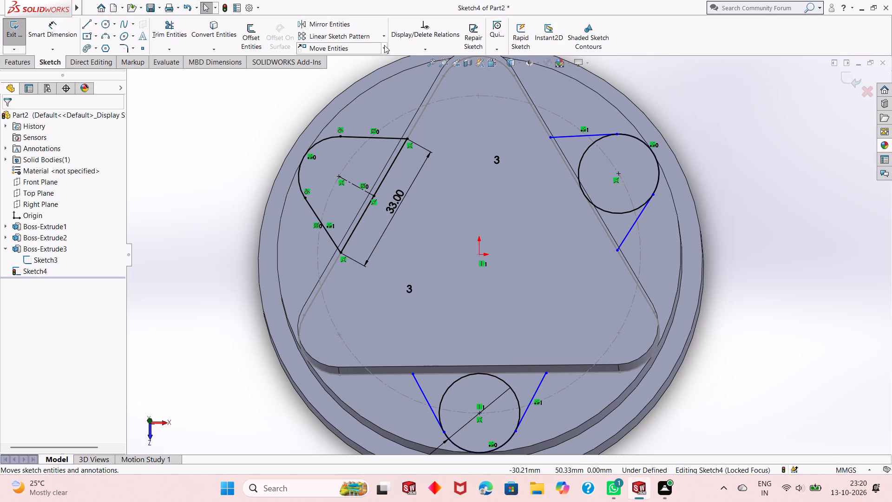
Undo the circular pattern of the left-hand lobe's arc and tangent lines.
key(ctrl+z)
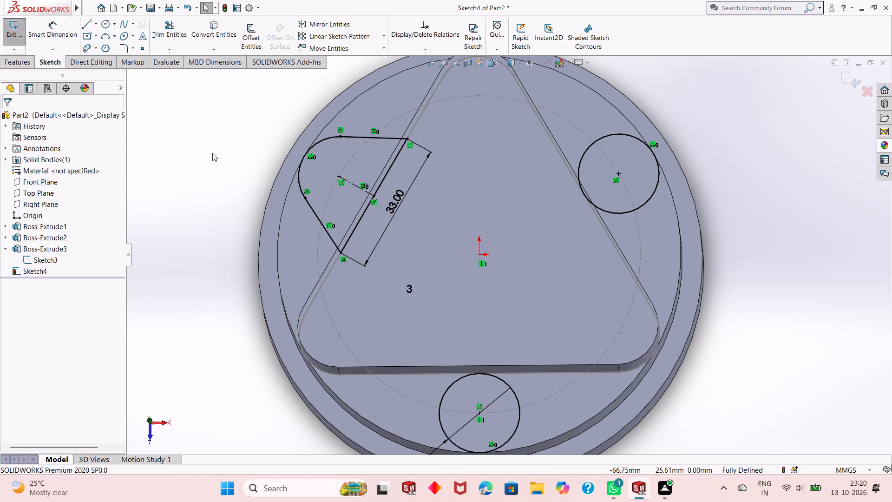
Circularly pattern the left-hand lobe's two tangent lines and its 33 mm chord line about the origin, 3 equally spaced instances over 360 degrees.
click(387, 38)
click(385, 60)
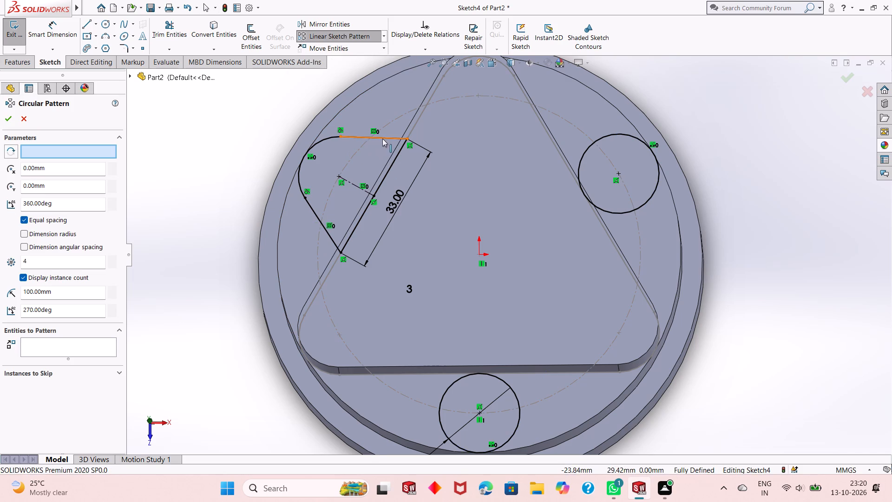
click(383, 139)
click(324, 140)
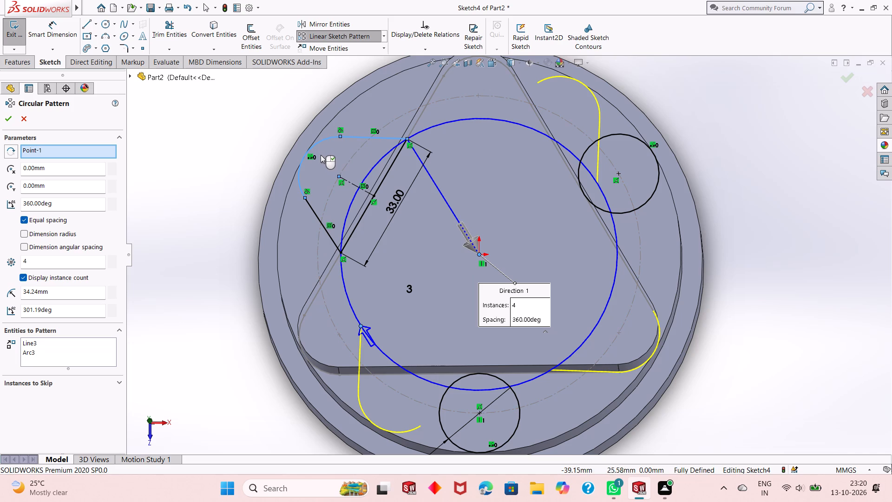
click(324, 139)
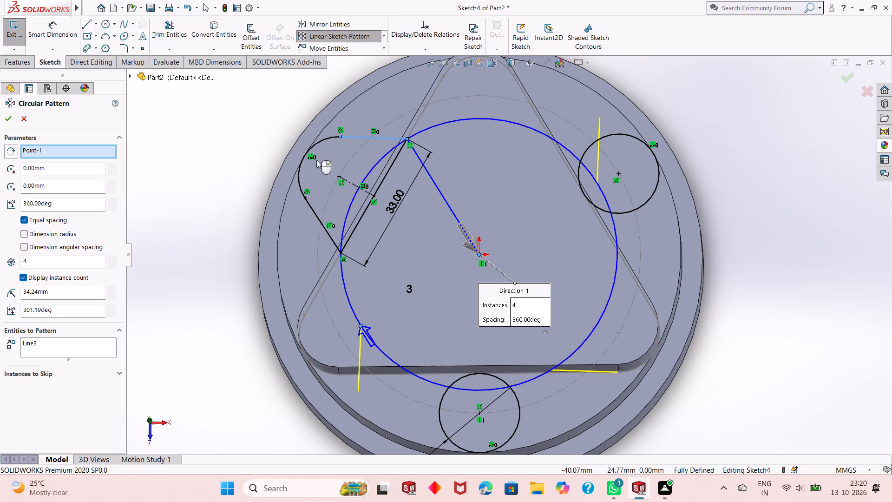
click(316, 215)
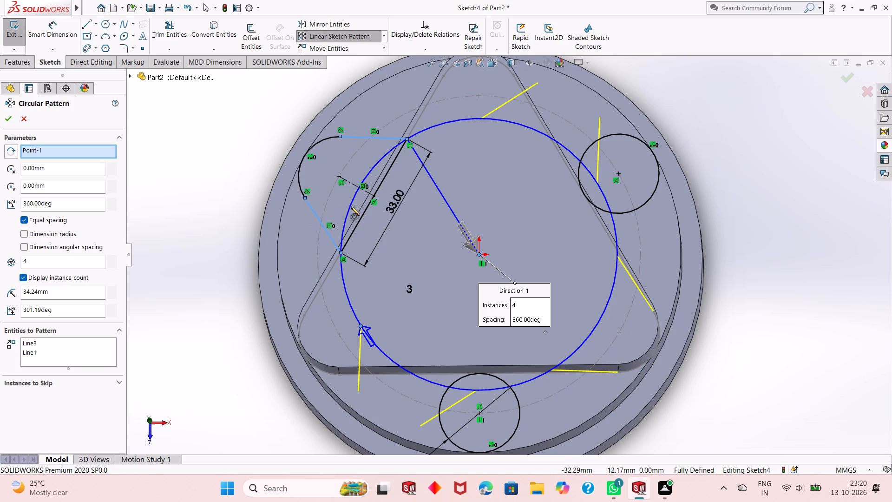
click(365, 209)
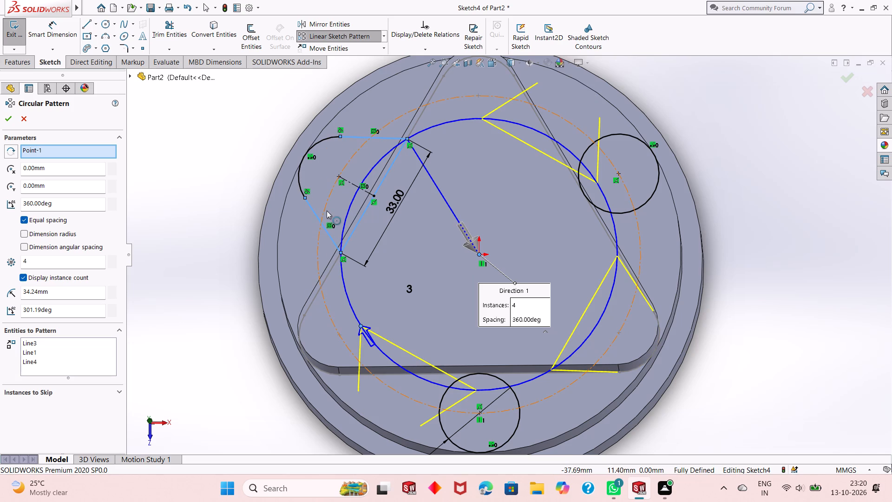
click(34, 255)
double_click(34, 258)
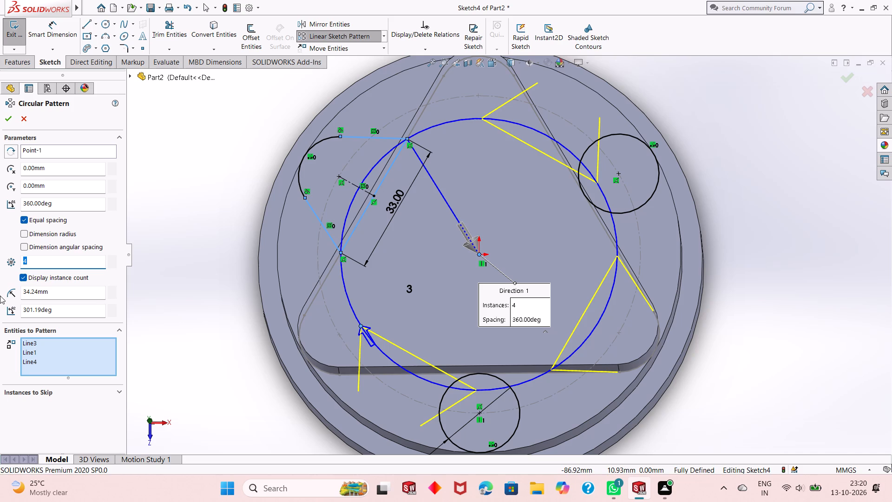
key(3)
key(Return)
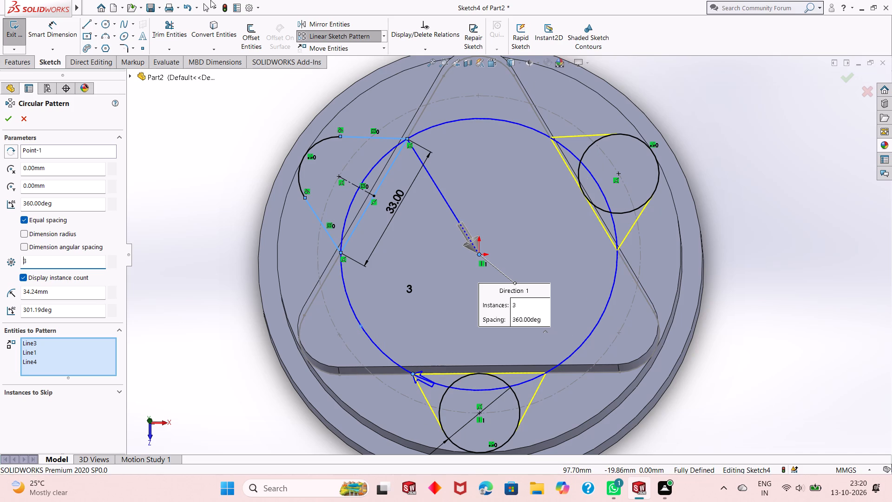
click(7, 112)
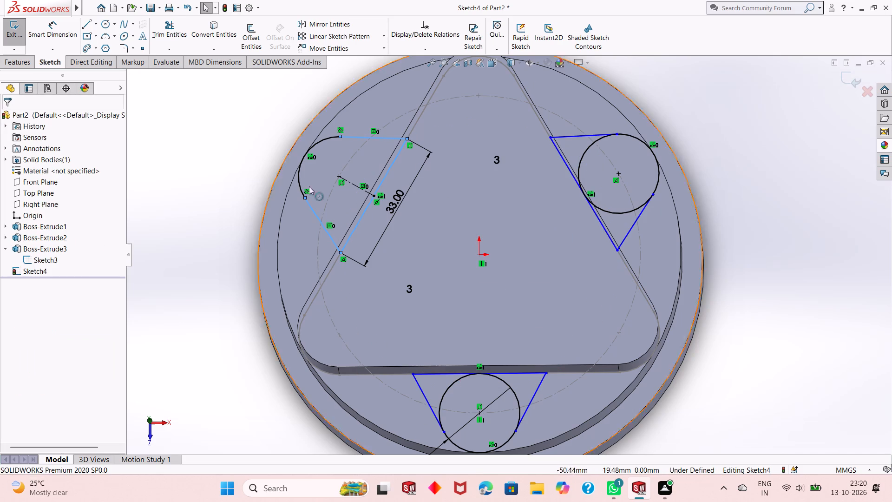
click(762, 181)
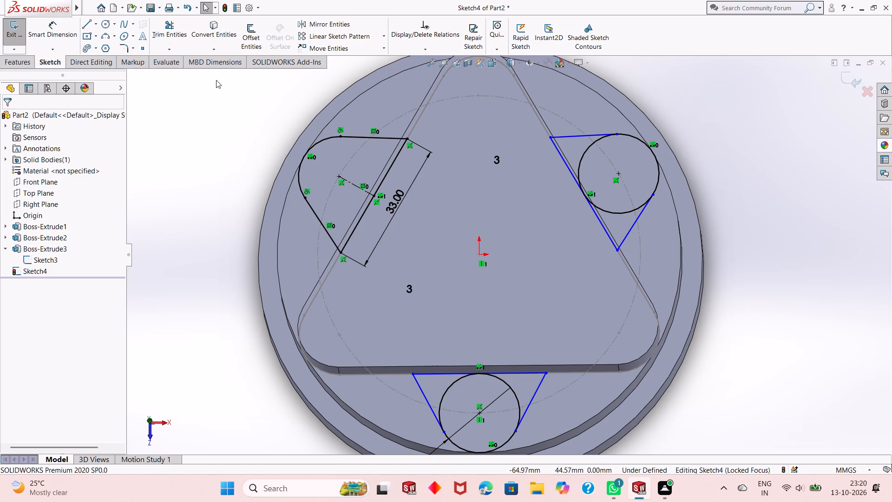
Trim away the right-hand circle's inner arcs inside its lobe and the bottom circle's inner arc on the +X side.
click(183, 41)
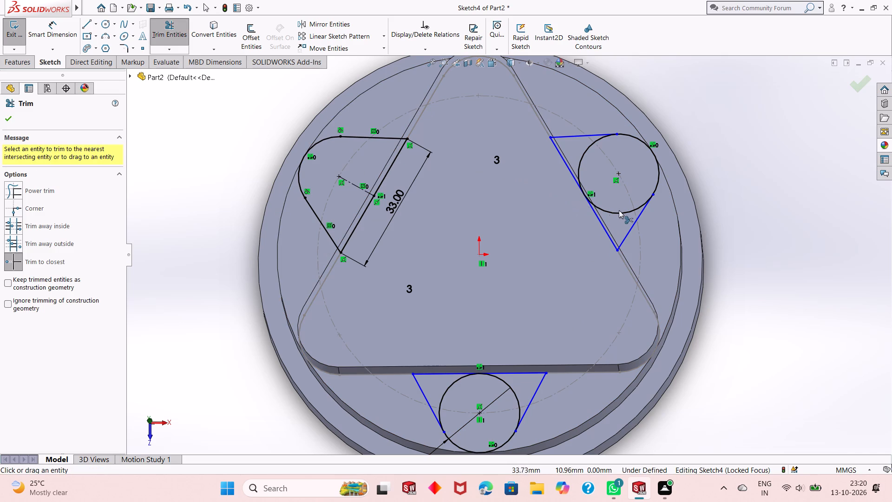
click(622, 213)
click(585, 153)
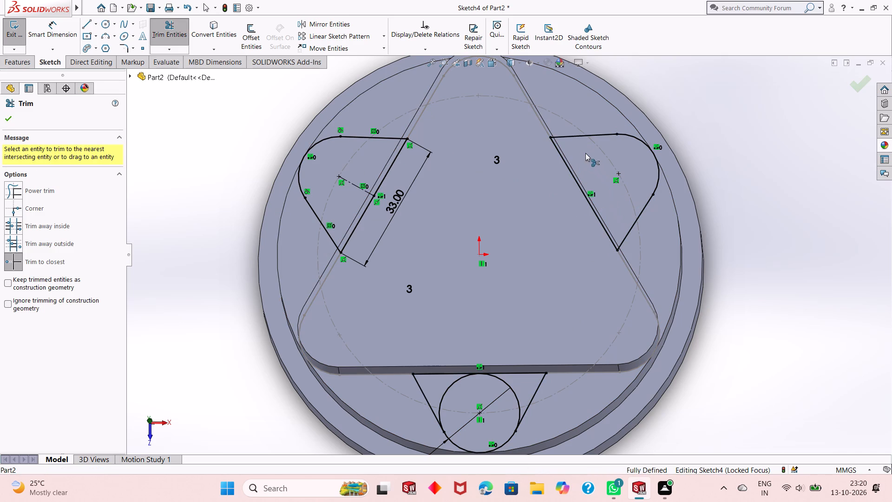
scroll(480, 267, up, 2)
scroll(491, 357, down, 3)
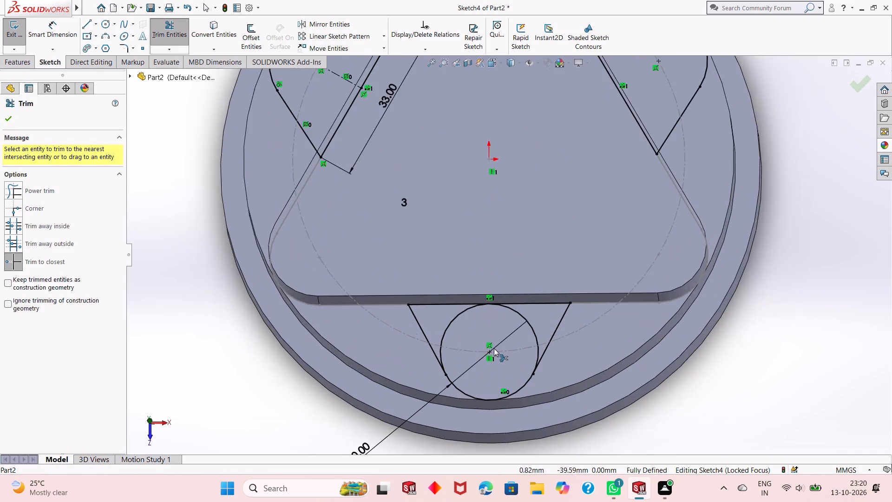
scroll(494, 348, down, 2)
click(536, 291)
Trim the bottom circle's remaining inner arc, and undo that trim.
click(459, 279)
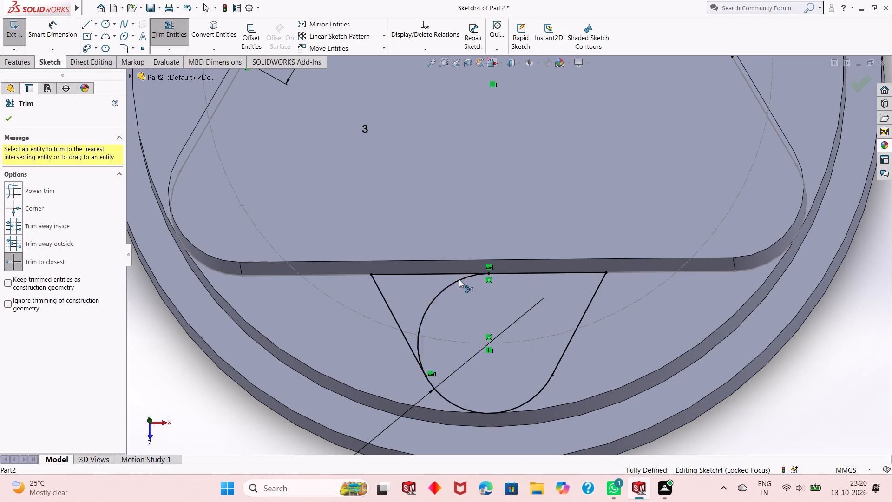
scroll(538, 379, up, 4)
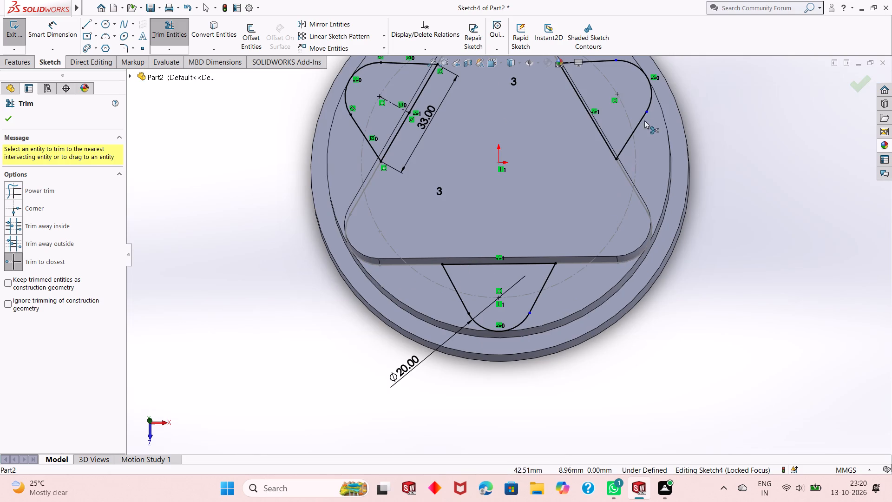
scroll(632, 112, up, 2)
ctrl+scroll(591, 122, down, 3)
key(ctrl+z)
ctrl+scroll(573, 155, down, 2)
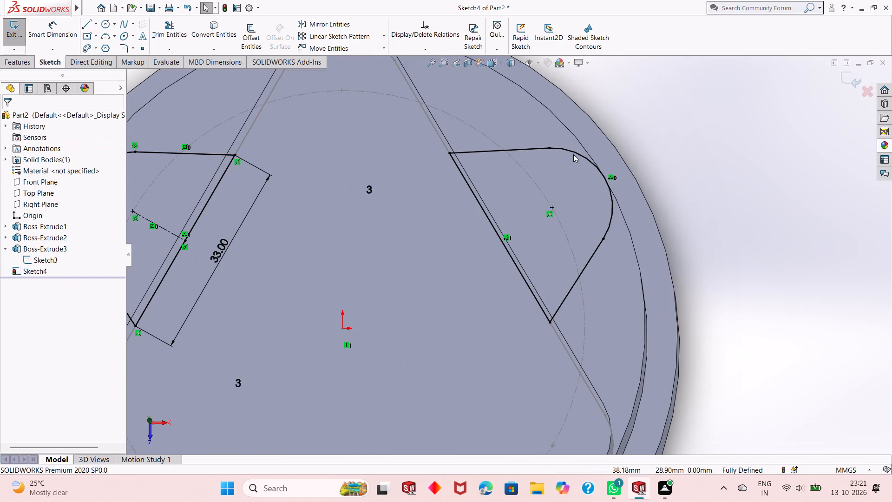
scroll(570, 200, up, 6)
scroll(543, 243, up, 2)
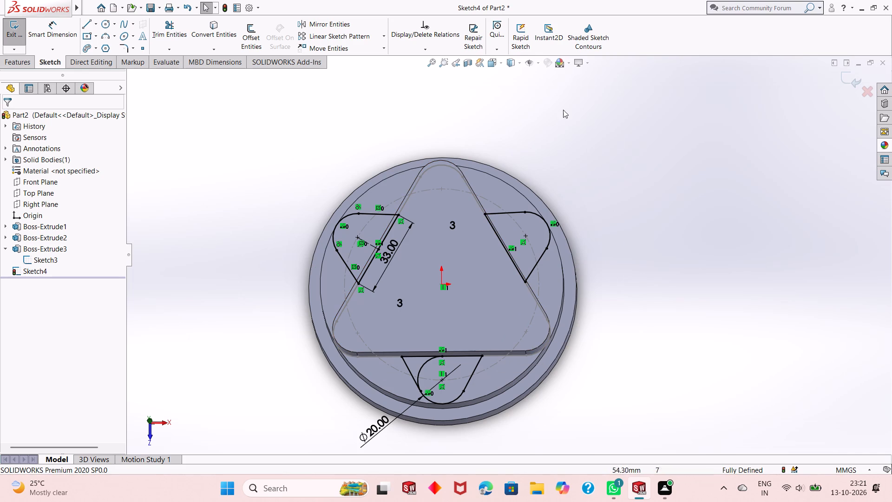
Trim the bottom circle's remaining inner arc with trimmed entities kept as construction geometry, and leave the Trim command.
click(162, 33)
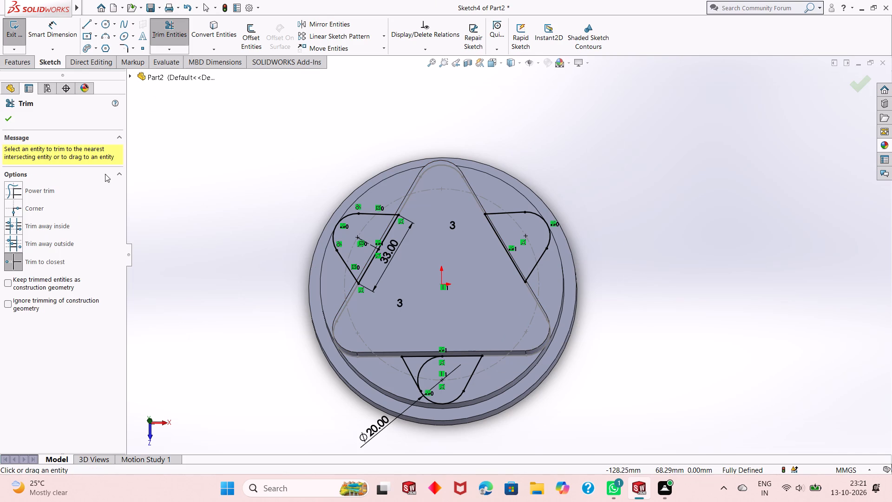
click(14, 284)
scroll(363, 390, down, 6)
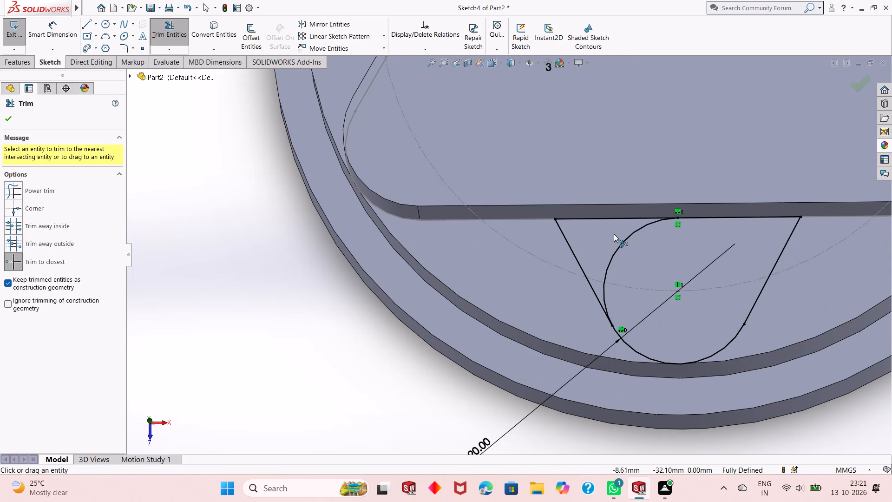
click(622, 244)
scroll(320, 284, up, 4)
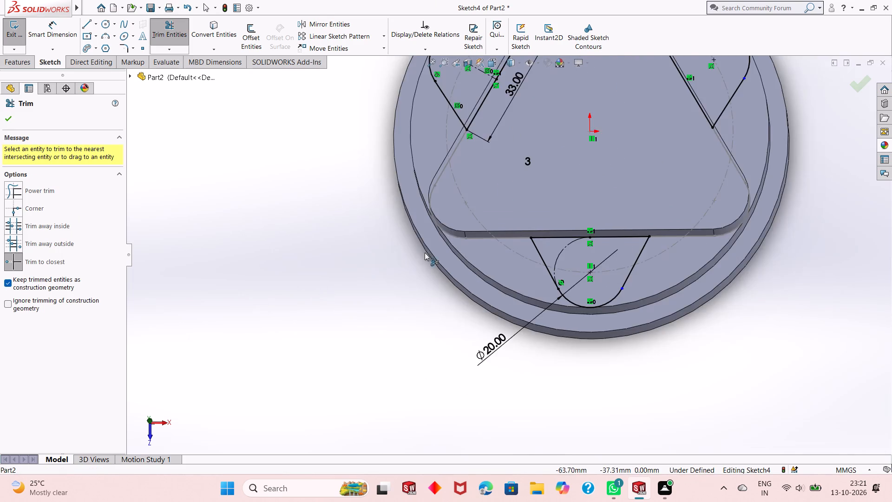
scroll(425, 252, up, 3)
scroll(612, 150, down, 6)
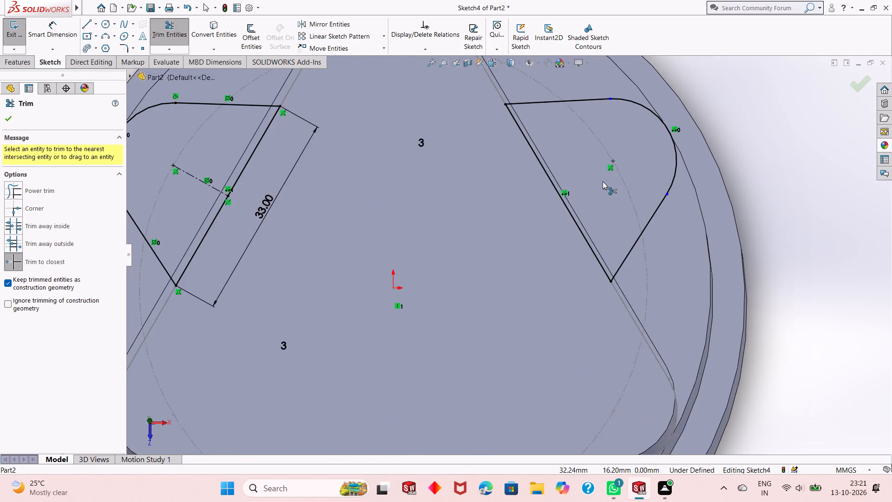
scroll(603, 181, up, 3)
right_click(711, 141)
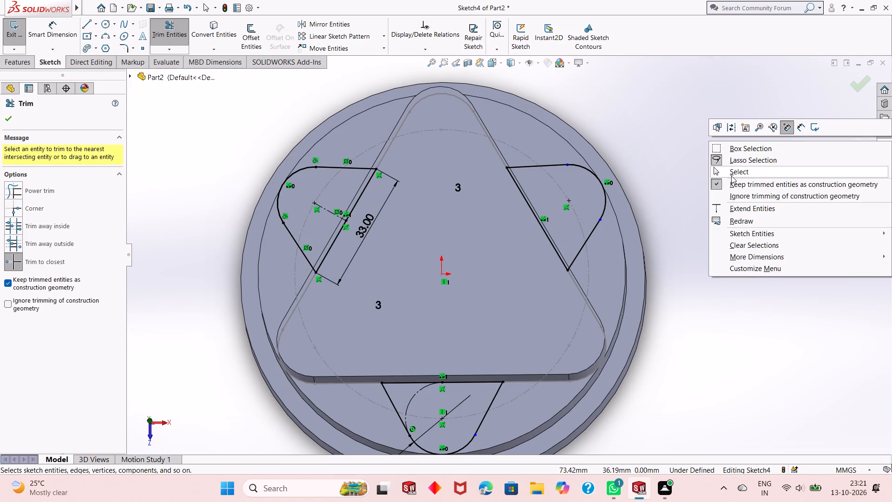
click(731, 176)
Sketch a 20 mm centerline from the right-hand lobe's outer arc to the middle of its chord, and undo the stray extra segment.
scroll(585, 146, down, 2)
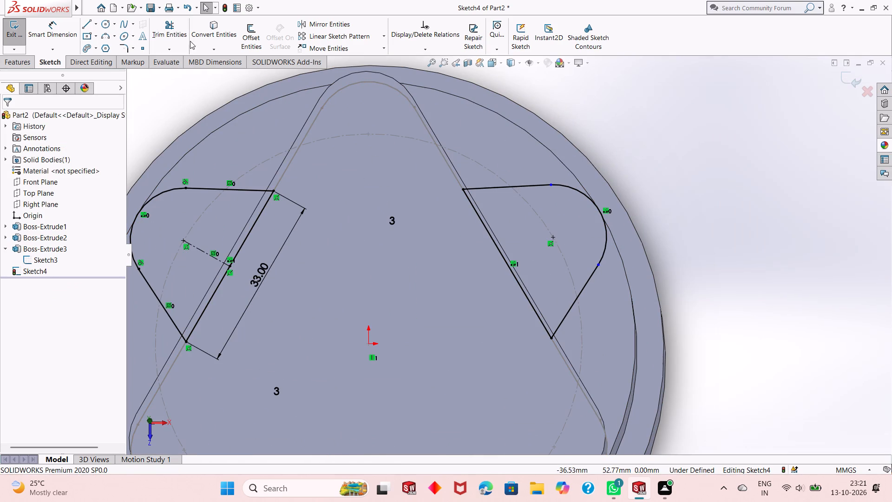
click(97, 27)
click(100, 46)
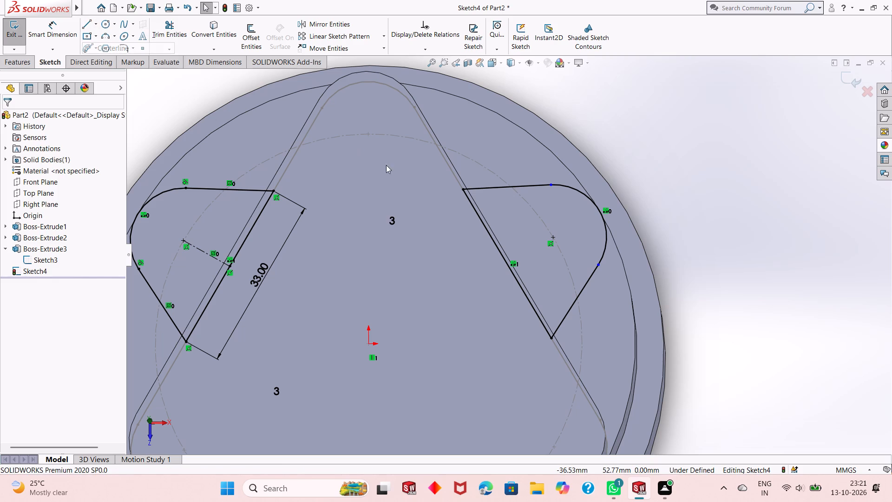
click(599, 211)
click(507, 265)
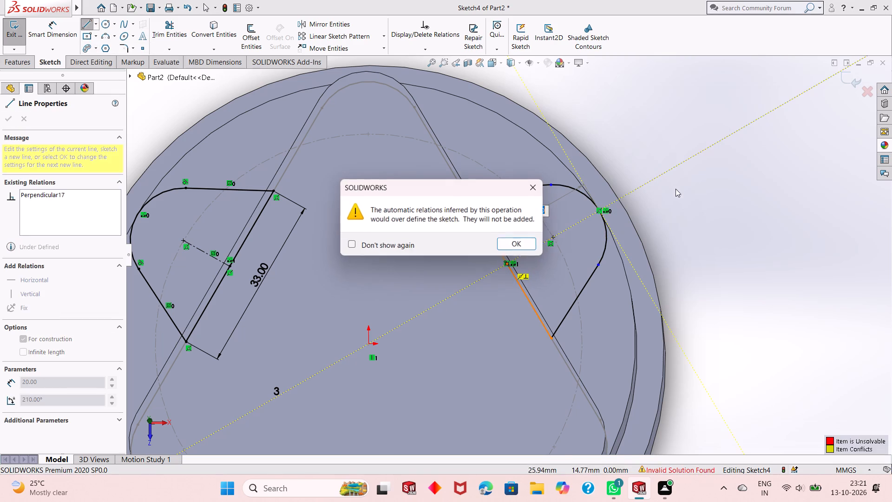
click(517, 240)
right_click(661, 177)
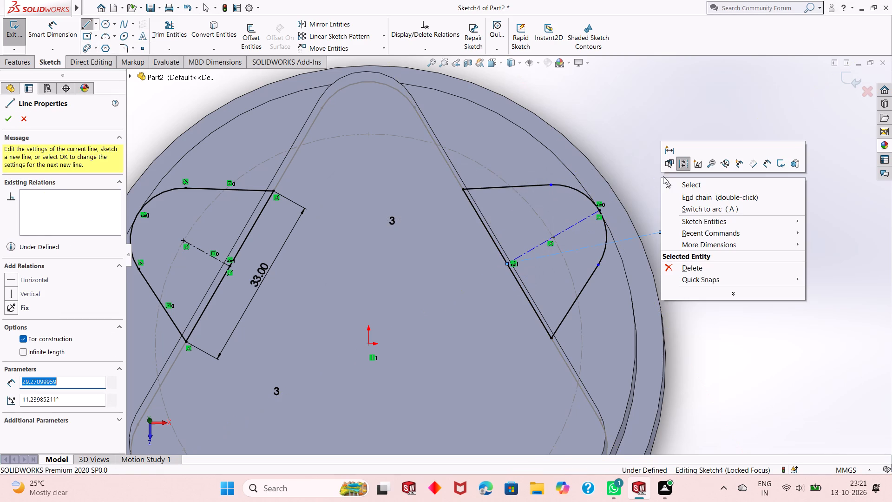
click(688, 185)
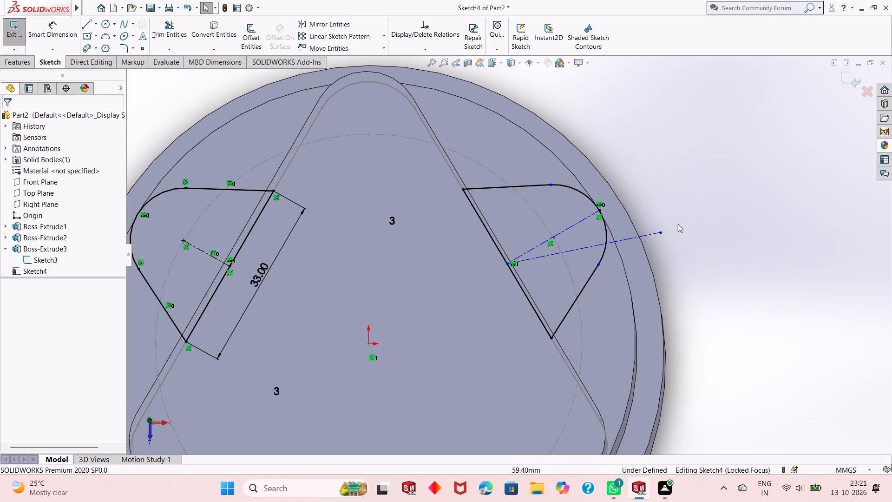
key(ctrl+z)
click(708, 192)
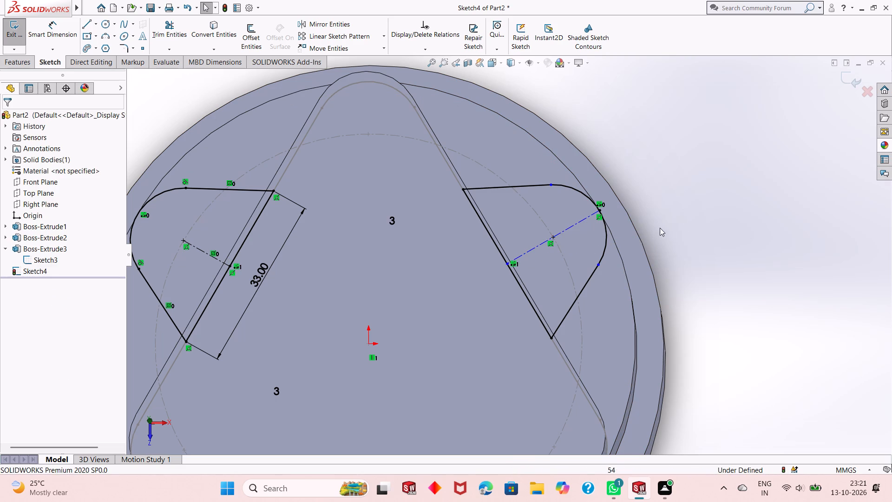
Make the right-hand lobe's two side lines symmetric about its centerline.
scroll(615, 231, down, 3)
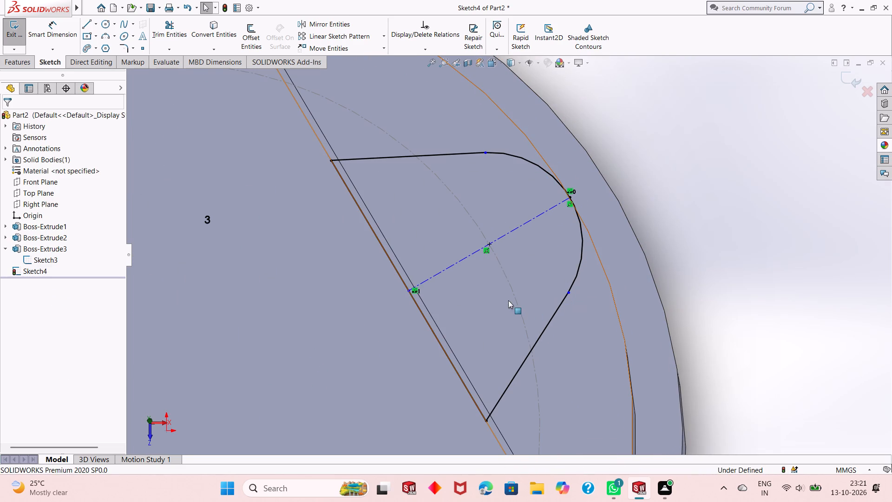
ctrl+click(461, 263)
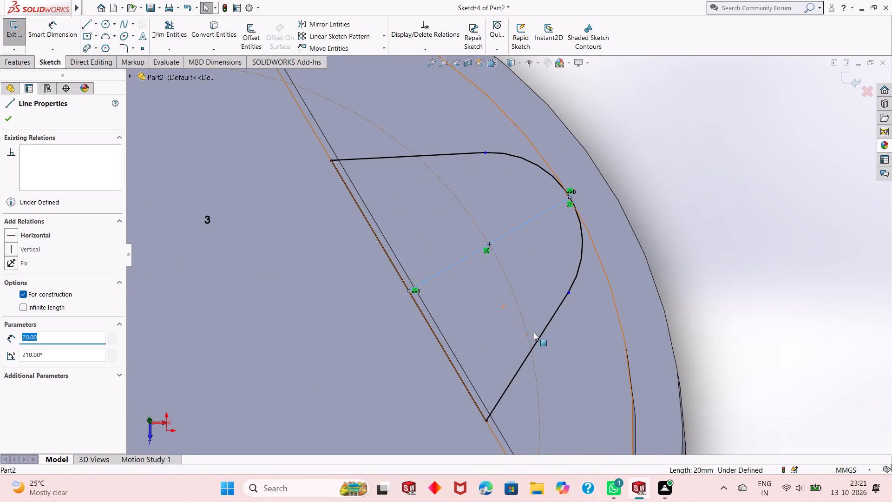
ctrl+click(540, 335)
ctrl+click(453, 152)
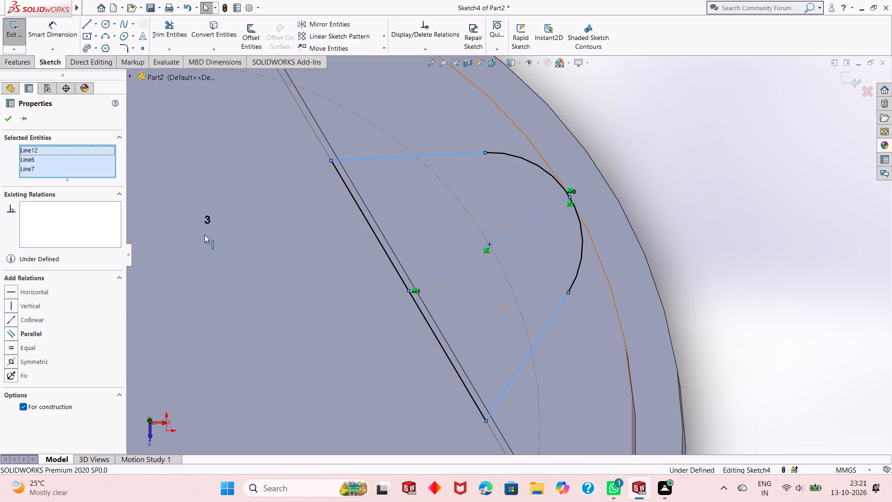
click(26, 361)
click(737, 258)
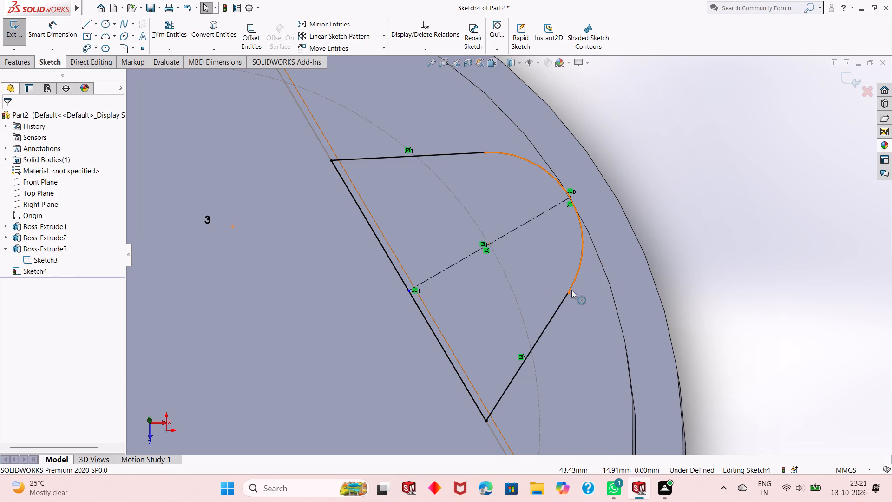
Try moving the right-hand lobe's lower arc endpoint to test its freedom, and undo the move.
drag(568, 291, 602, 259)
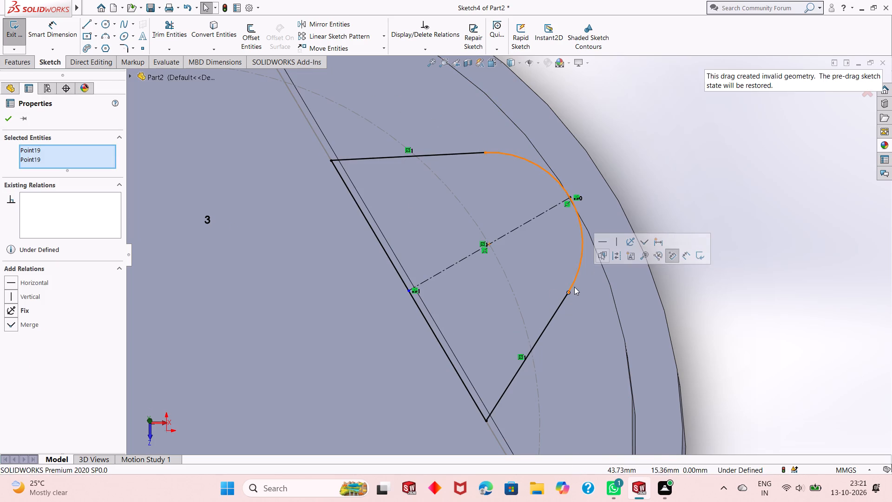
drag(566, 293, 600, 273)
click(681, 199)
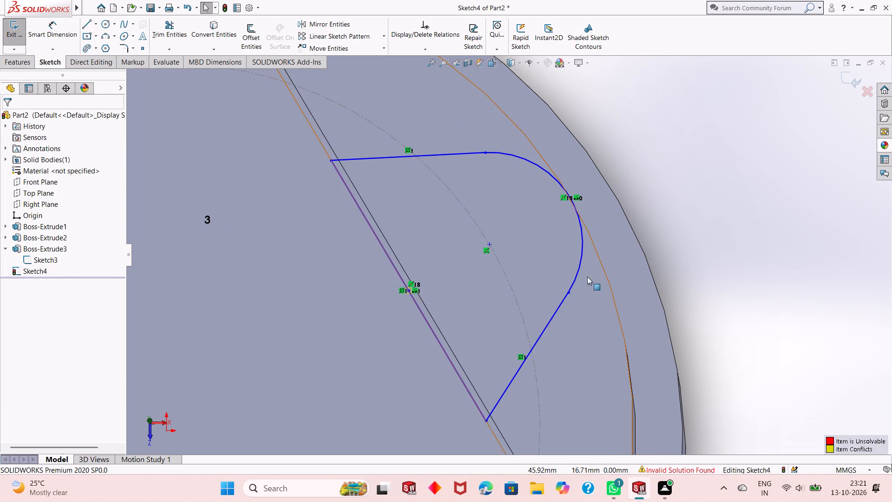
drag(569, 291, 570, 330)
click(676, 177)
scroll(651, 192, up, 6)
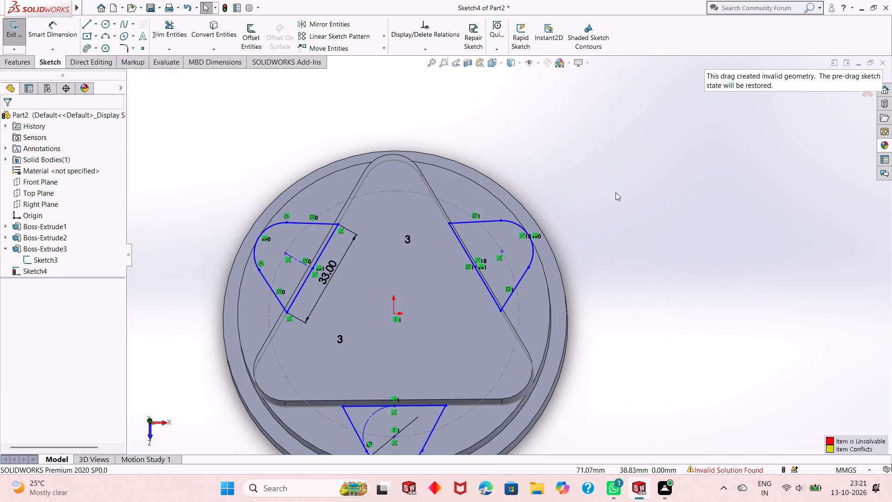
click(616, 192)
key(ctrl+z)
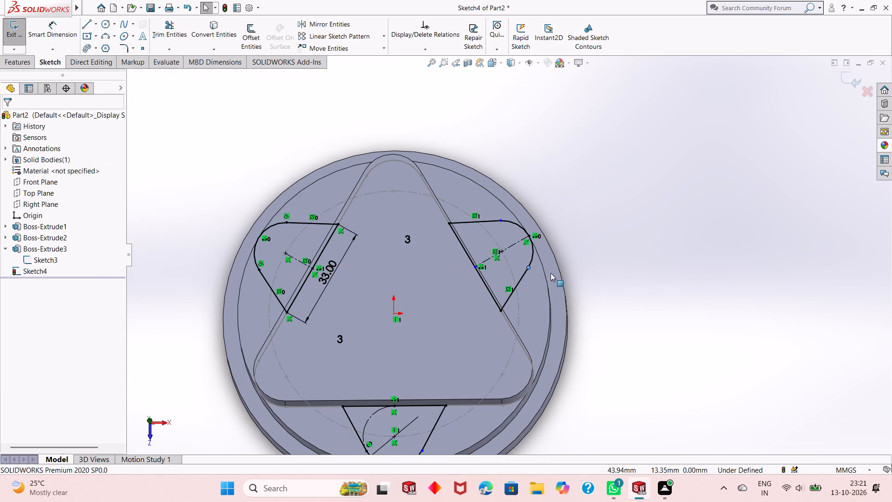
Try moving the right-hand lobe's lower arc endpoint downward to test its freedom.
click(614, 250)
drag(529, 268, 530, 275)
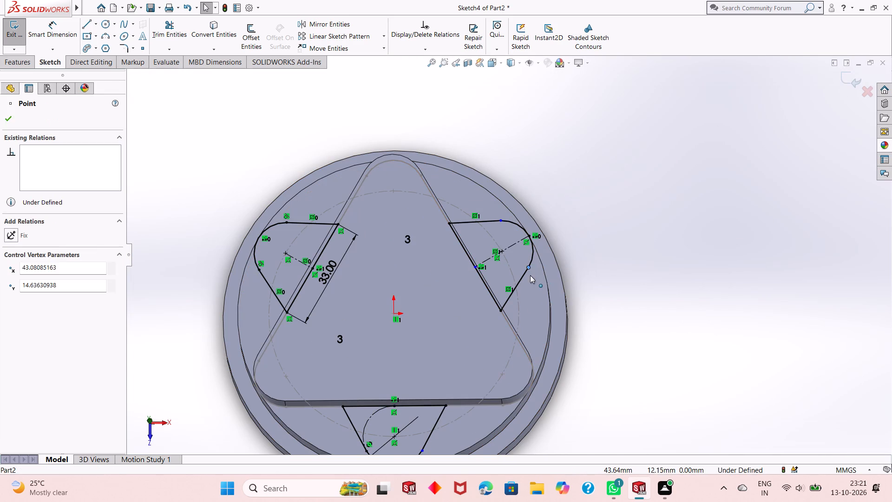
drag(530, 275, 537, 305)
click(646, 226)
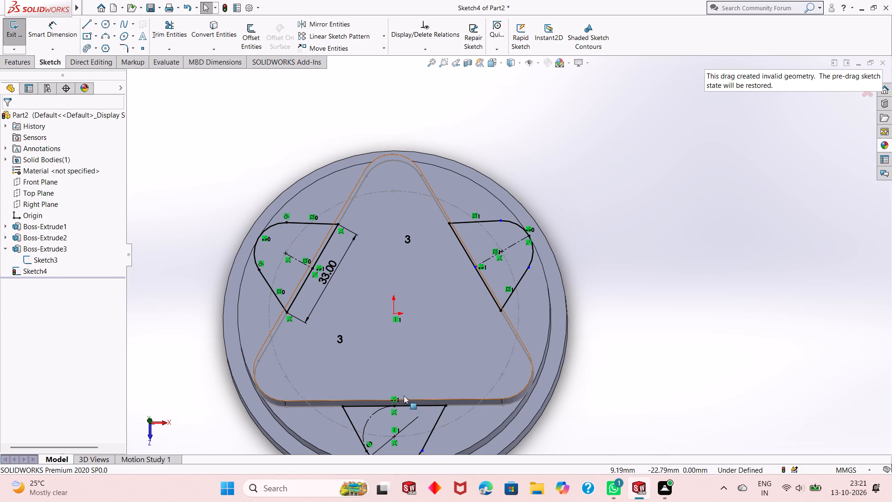
Undo the recent sketch edits back to before the lobe lines were patterned, leaving whole circles for the other two lobes.
key(ctrl+z)
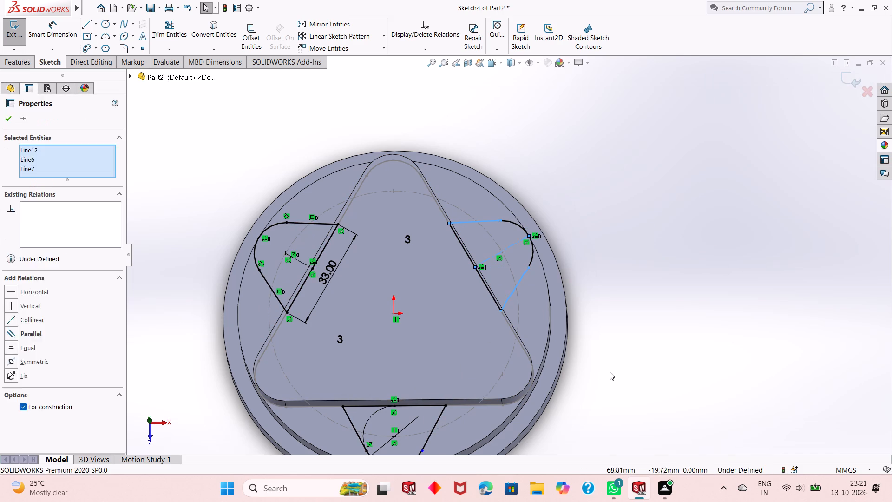
key(ctrl+z)
key(ctrl+z)
key(ctrl+z)
key(ctrl+z)
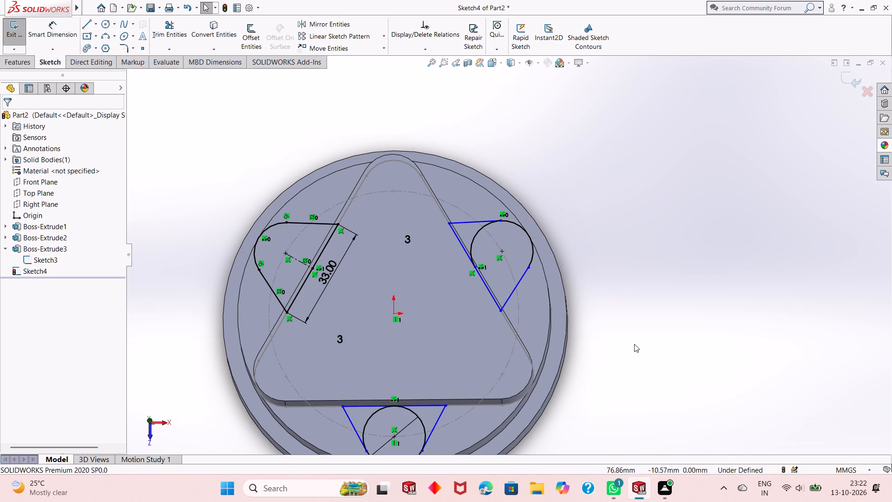
key(ctrl+z)
key(ctrl+z)
key(ctrl+z)
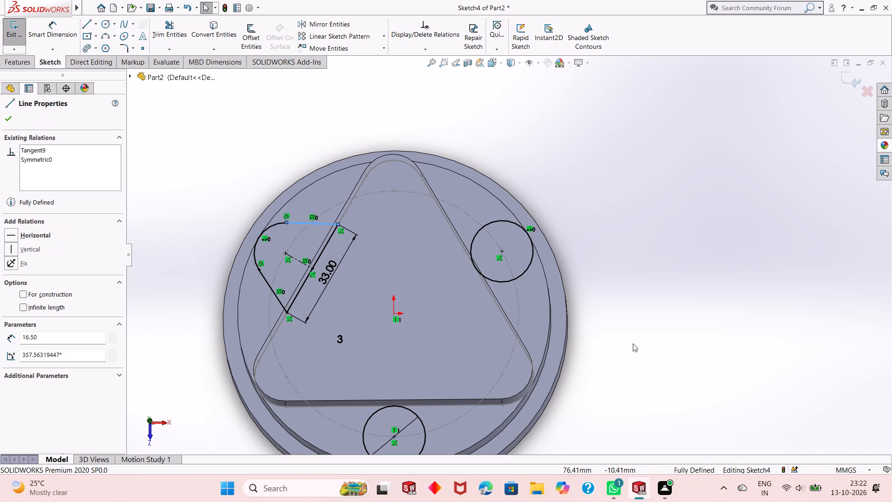
Delete the patterned right-hand circle and the bottom 20 mm circle, accepting the loss of its associated dimension.
click(624, 305)
right_click(525, 272)
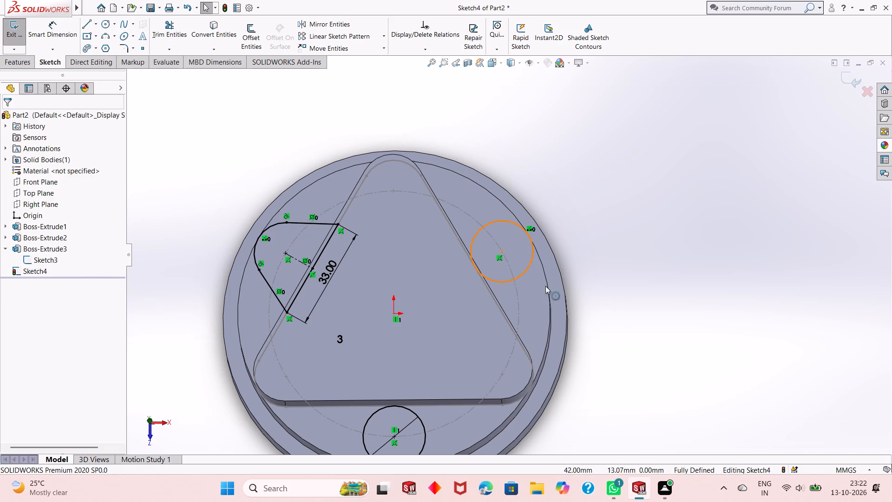
click(572, 425)
scroll(505, 387, up, 3)
scroll(504, 386, down, 2)
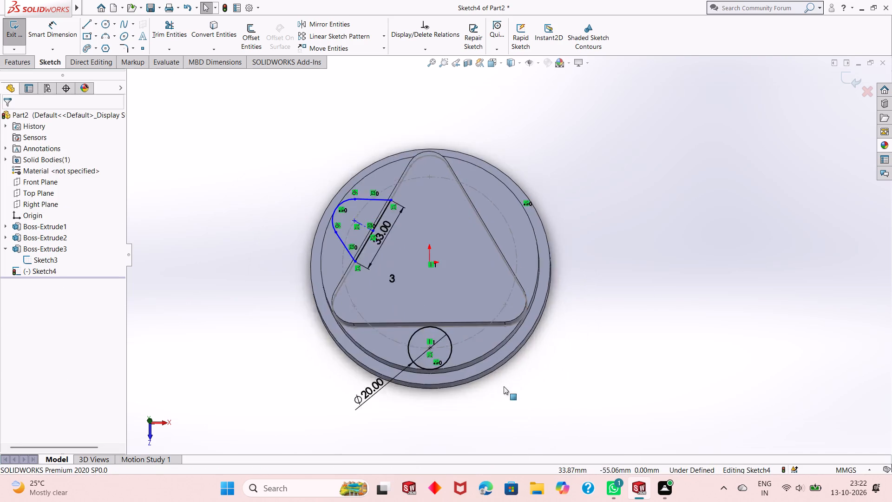
scroll(504, 386, down, 1)
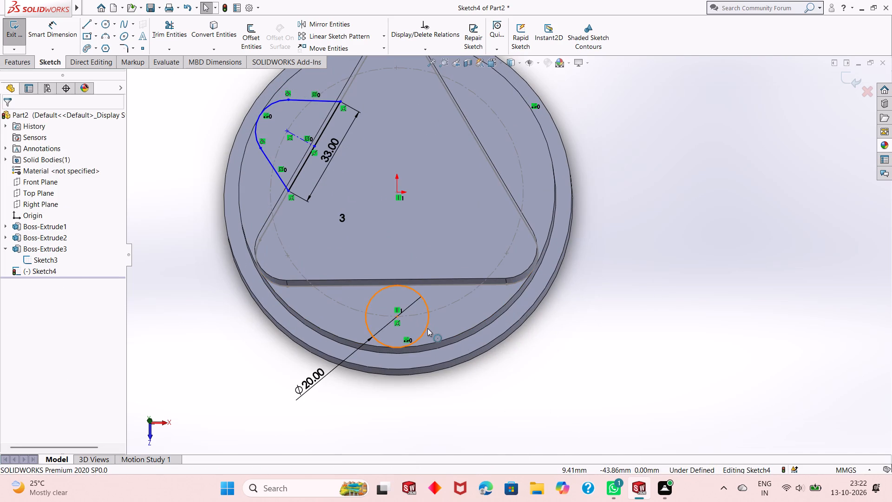
right_click(427, 328)
click(467, 454)
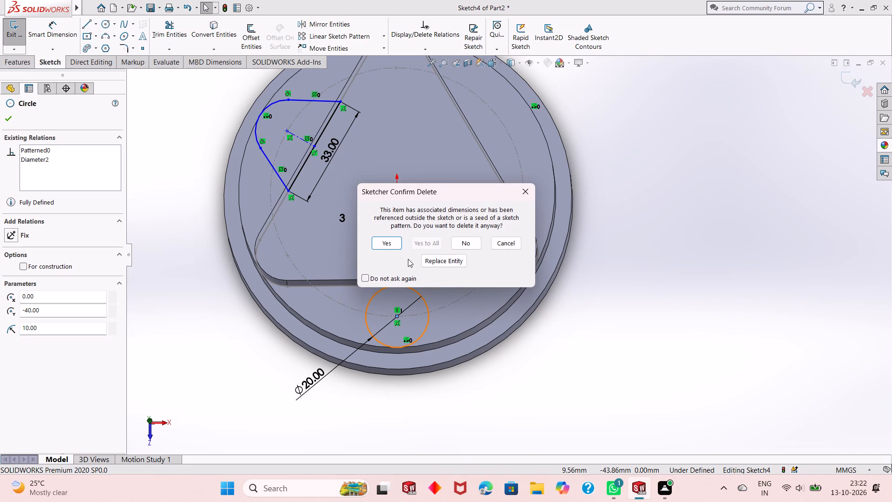
click(391, 247)
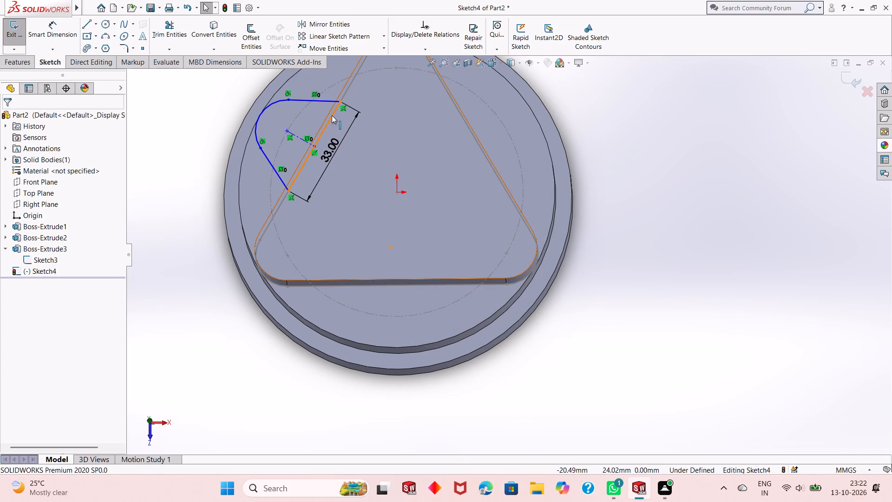
Dimension the left-hand lobe's arc with a 10 mm radius and leave the dimension command.
scroll(332, 114, up, 2)
scroll(334, 114, down, 3)
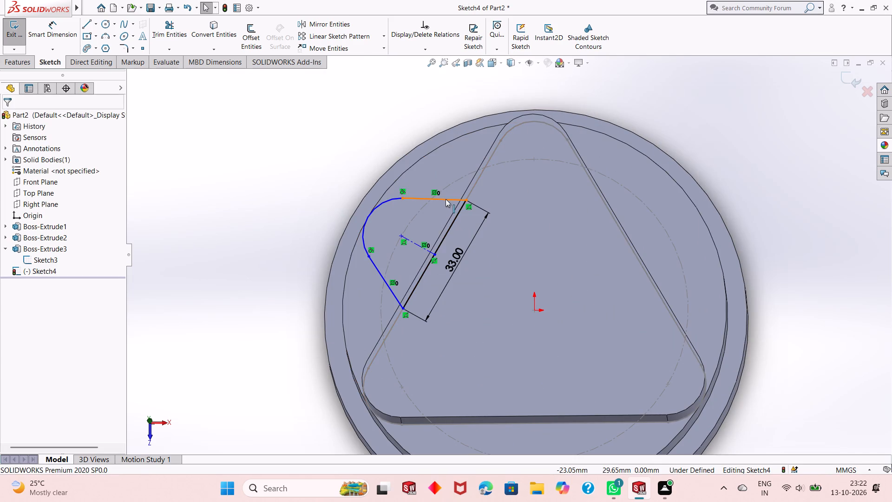
scroll(442, 220, down, 1)
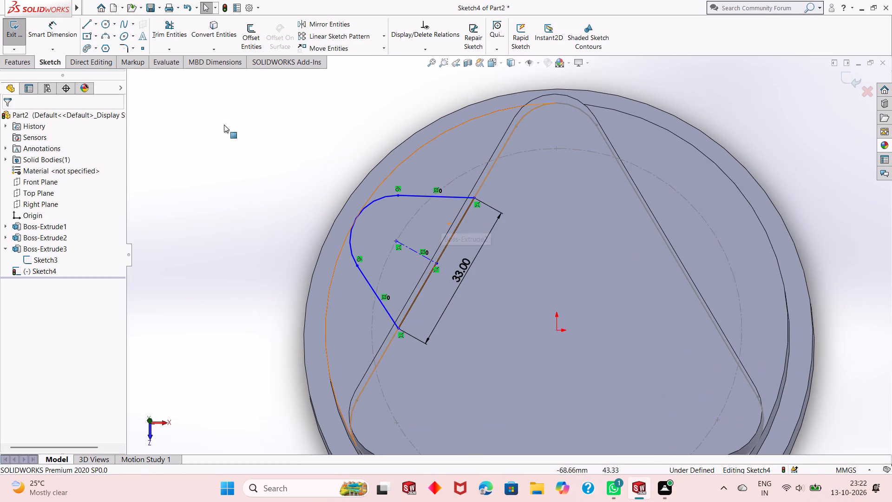
click(57, 36)
click(380, 199)
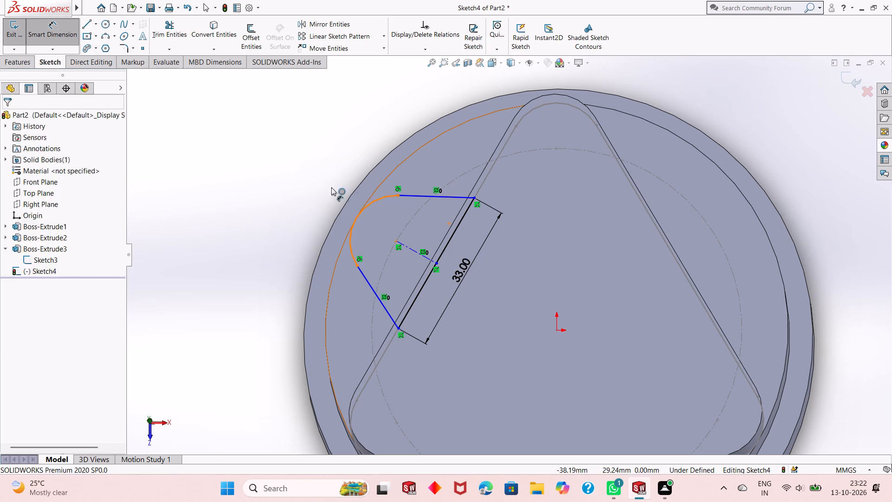
click(294, 172)
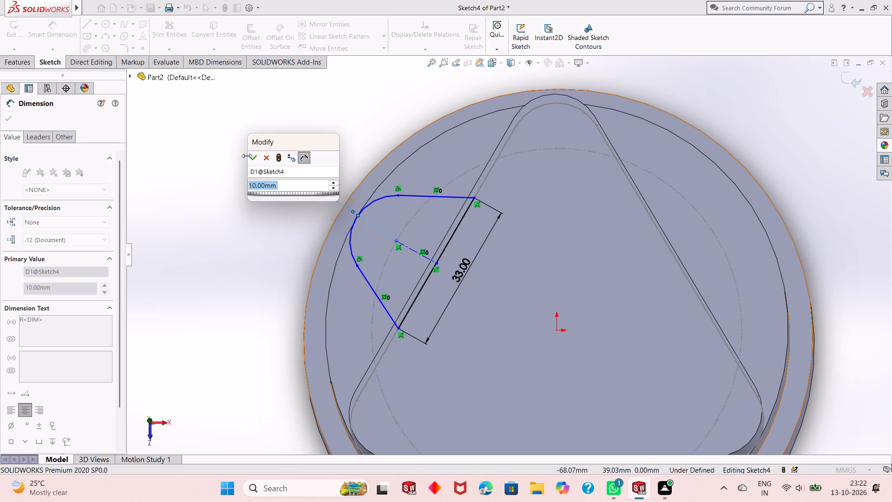
click(252, 156)
click(257, 235)
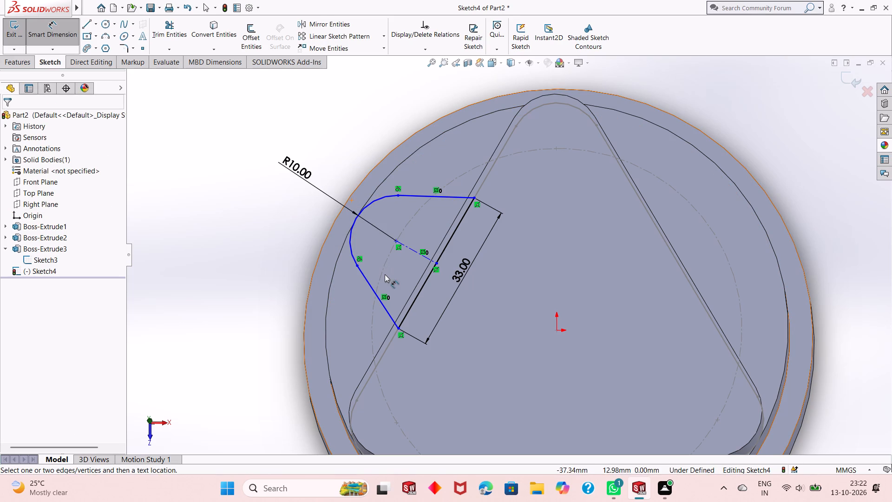
right_click(248, 270)
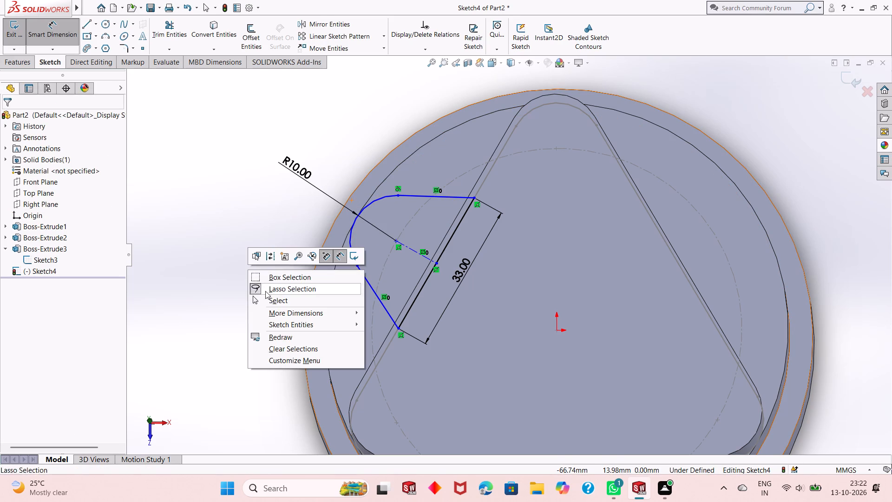
click(273, 302)
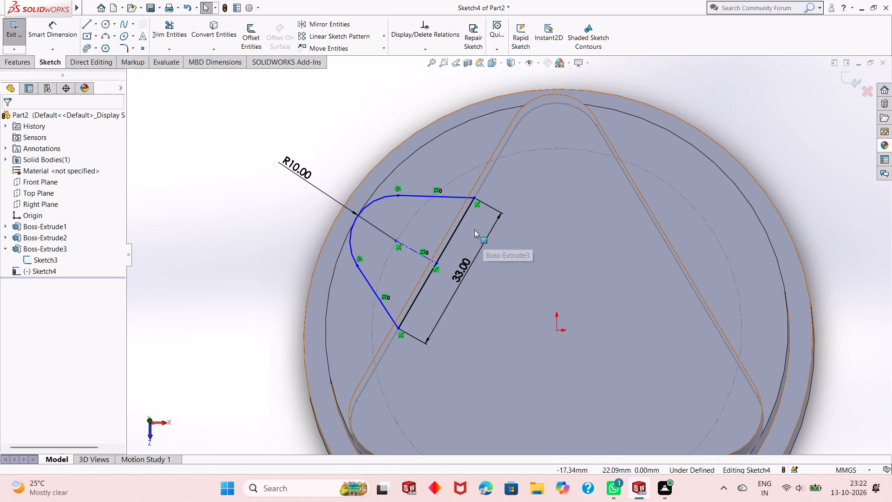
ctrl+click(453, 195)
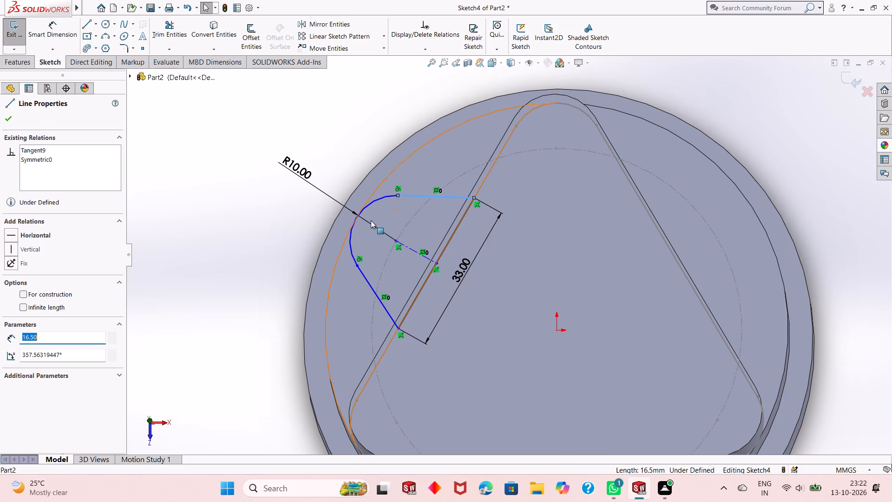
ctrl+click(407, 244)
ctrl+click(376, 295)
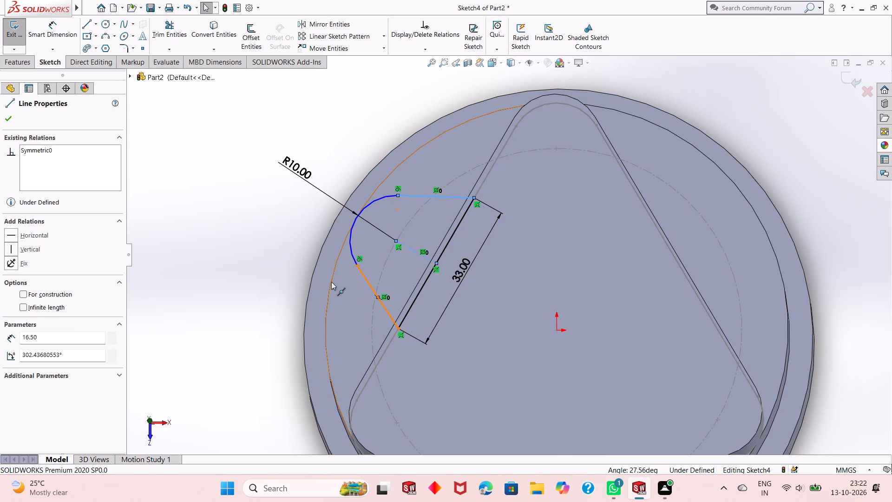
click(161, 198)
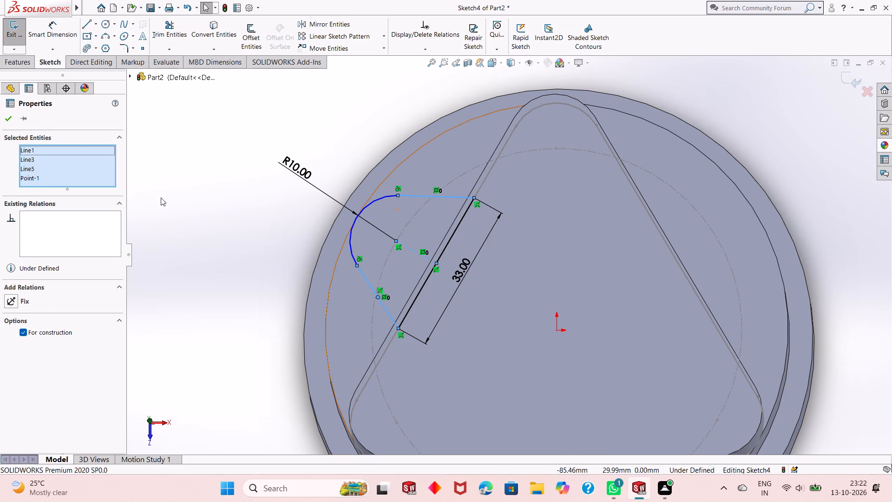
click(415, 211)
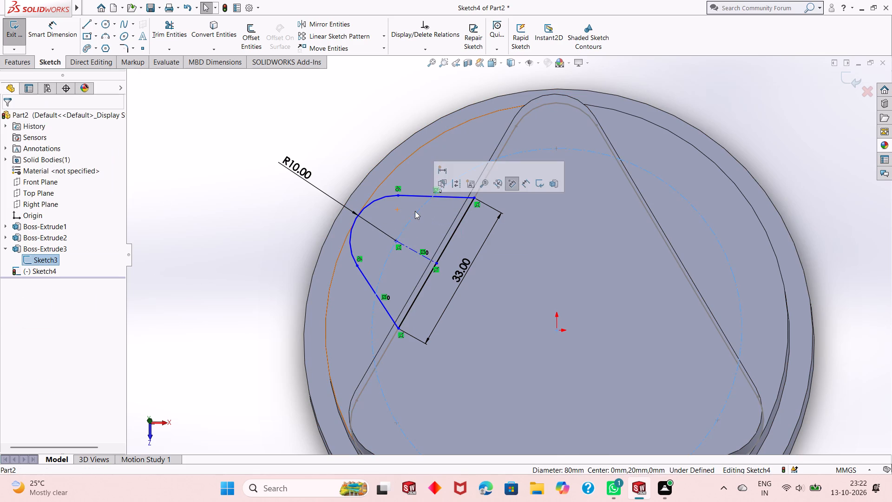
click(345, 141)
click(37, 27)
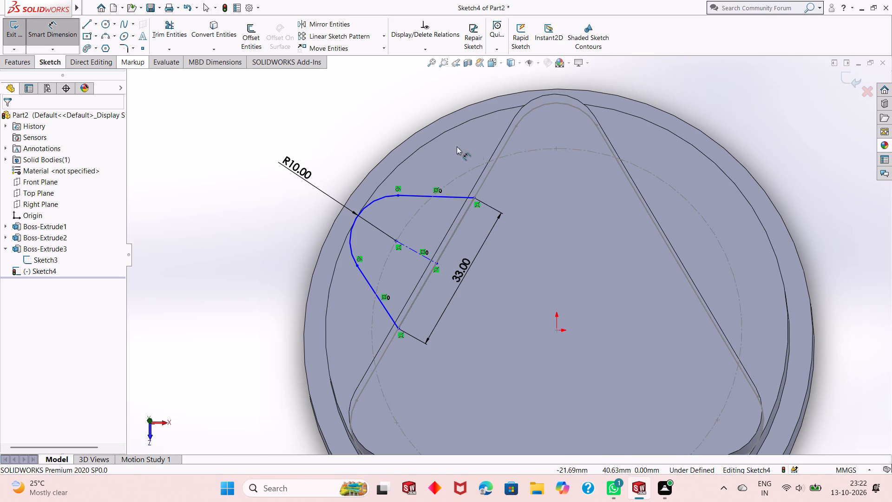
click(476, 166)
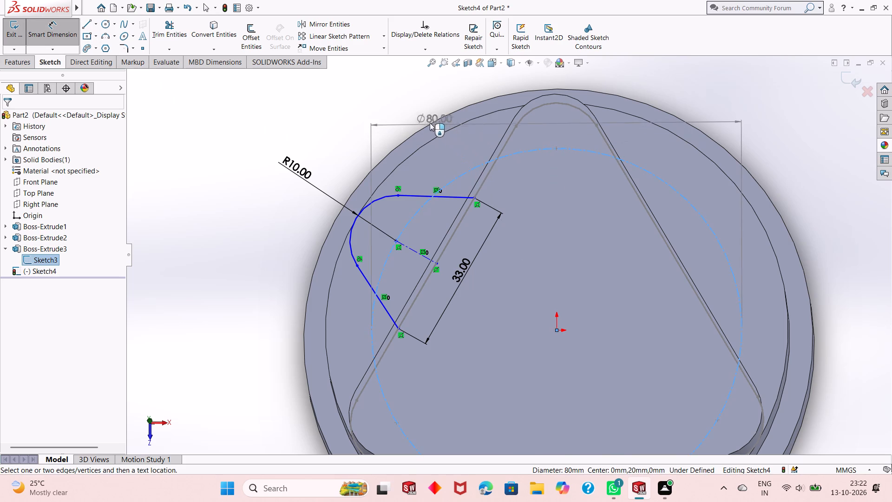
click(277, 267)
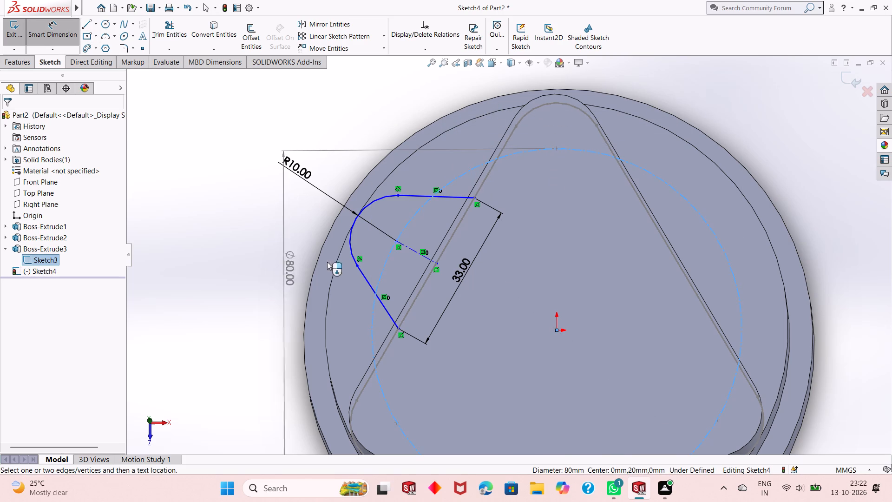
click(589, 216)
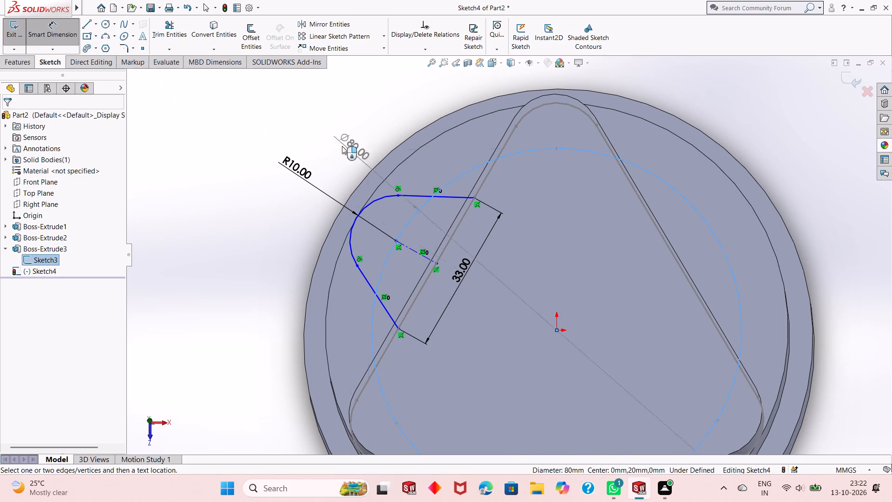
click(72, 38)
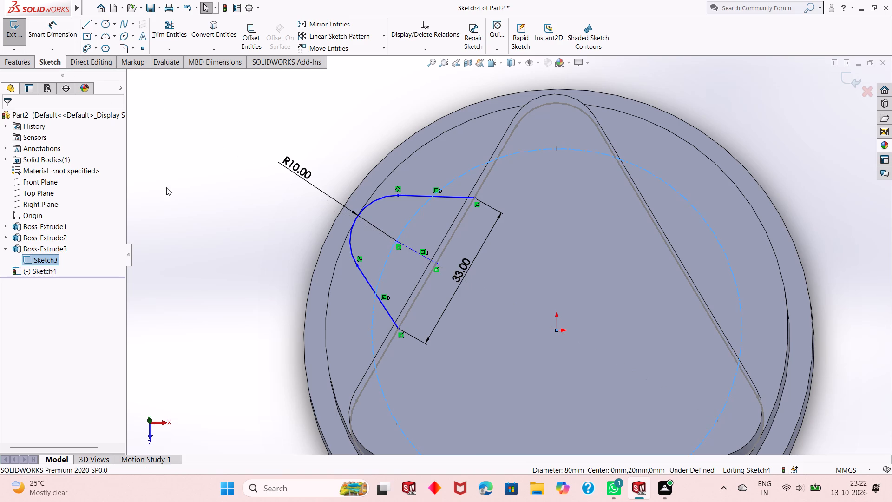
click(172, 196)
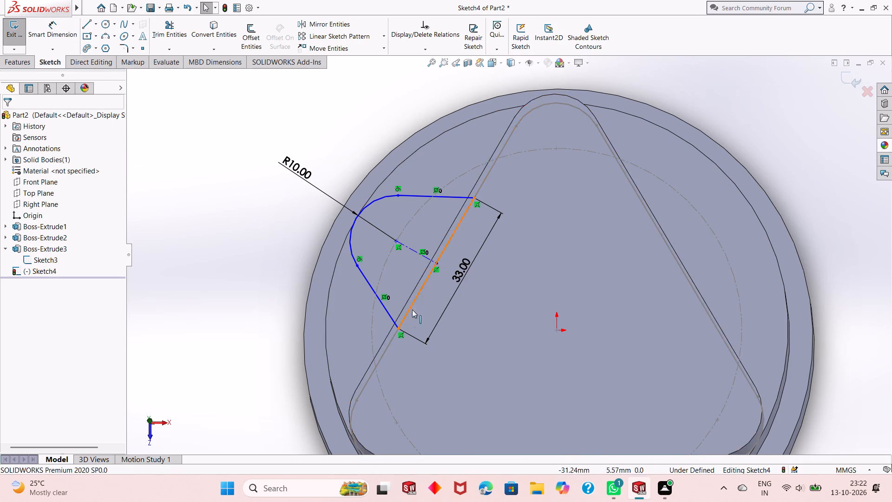
Change the display style of the model to Hidden Lines Visible.
scroll(557, 319, up, 2)
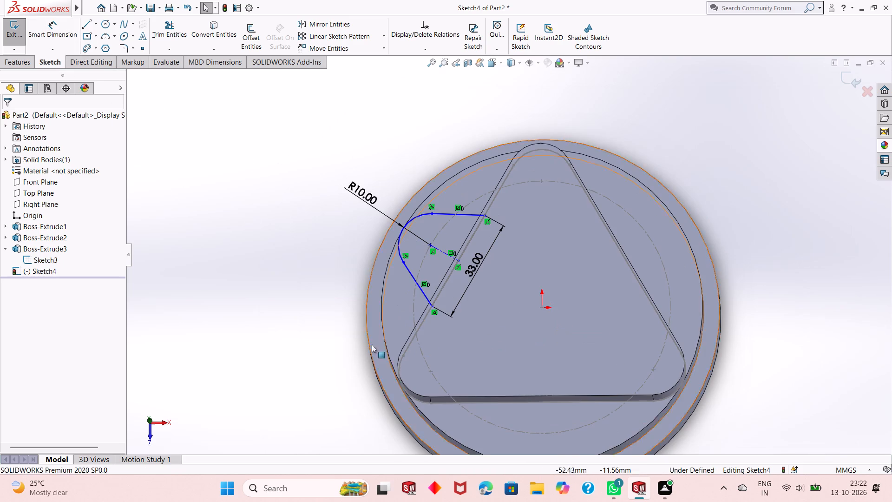
scroll(367, 331, up, 3)
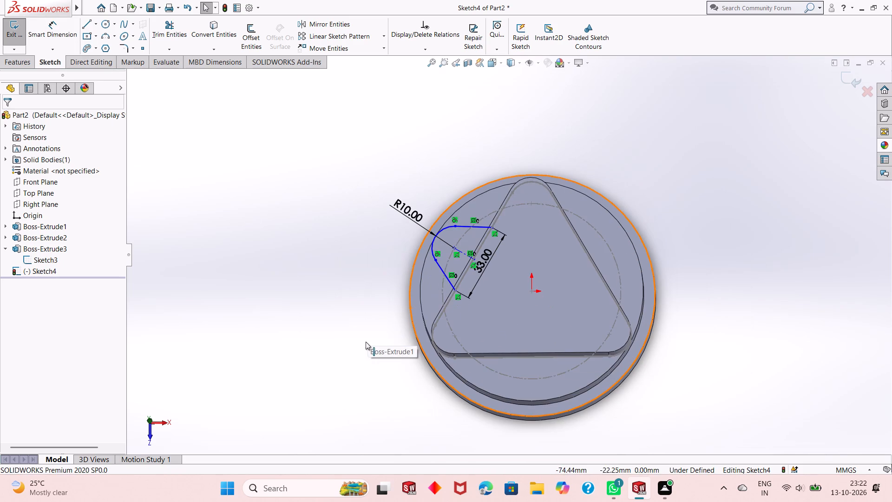
key(Escape)
scroll(493, 285, down, 3)
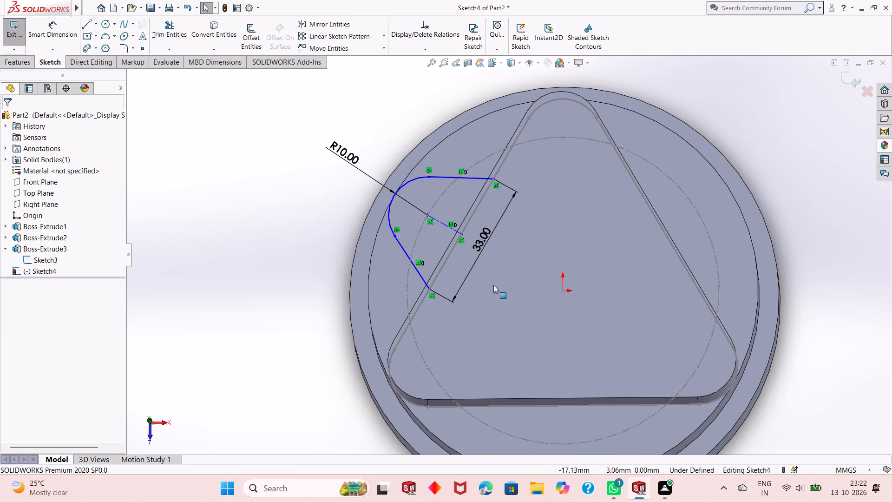
key(Escape)
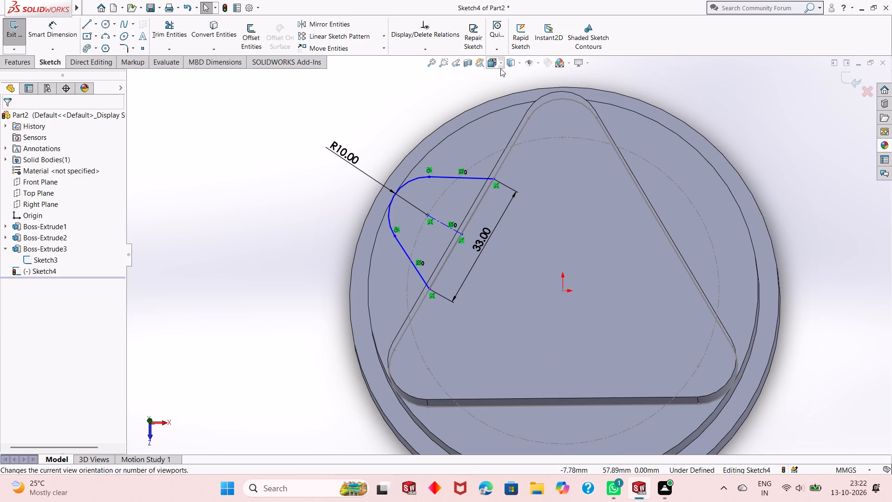
click(514, 63)
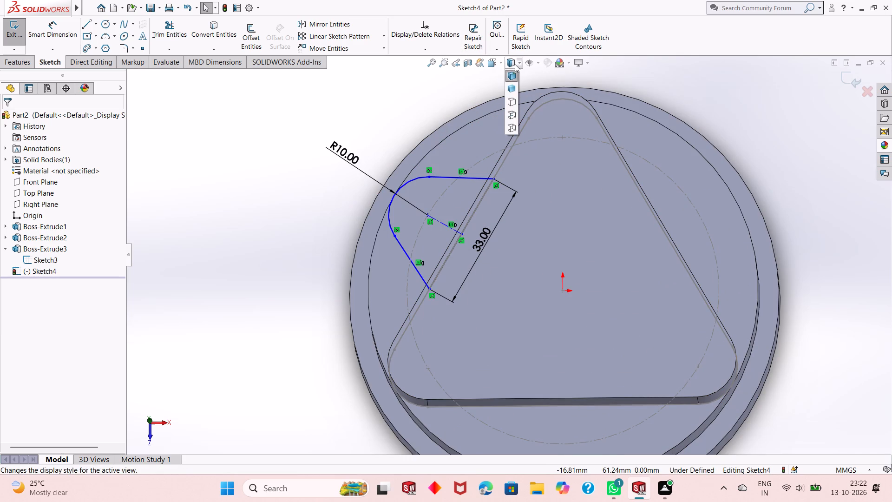
click(512, 117)
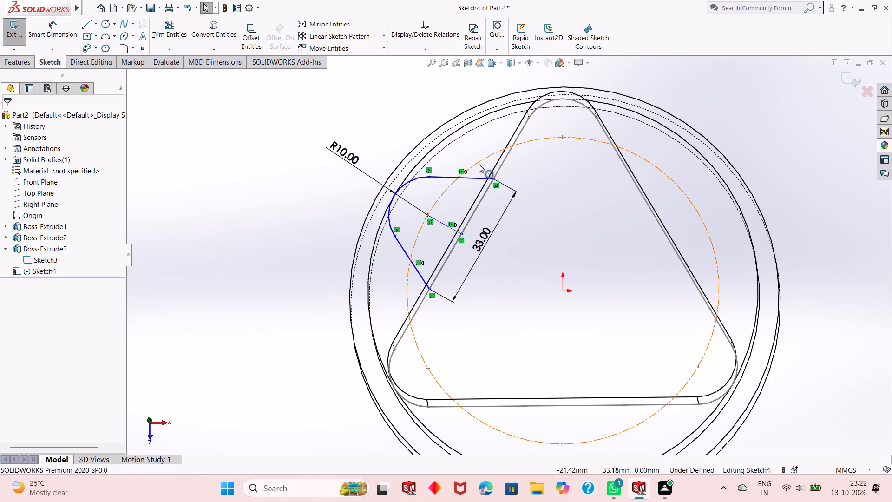
Convert the 80 mm construction circle from the boss sketch into the current sketch.
click(479, 162)
click(220, 38)
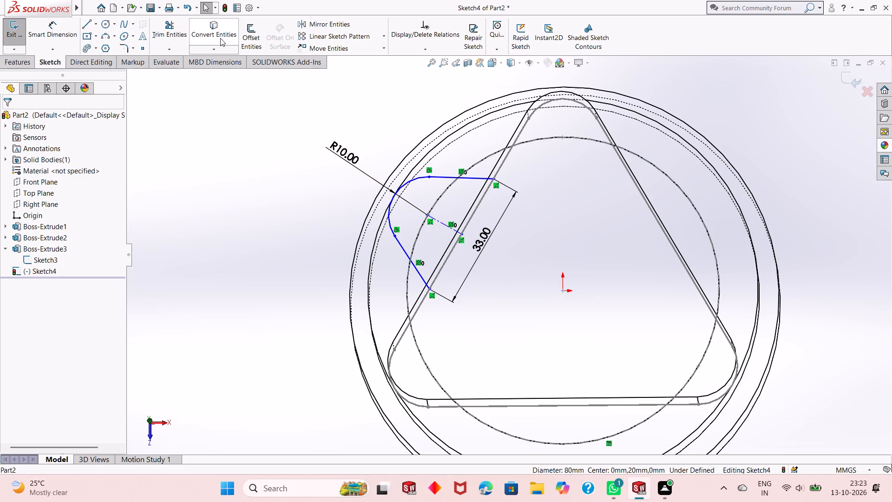
key(Escape)
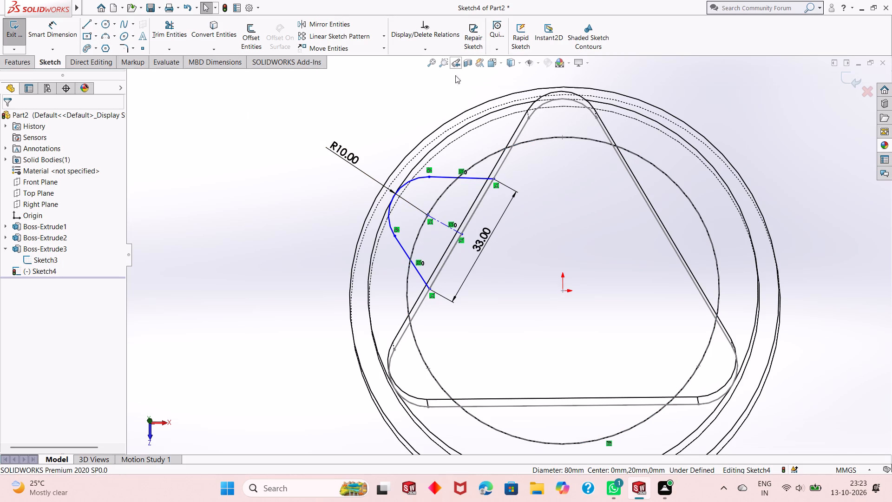
Change the display style of the model to Shaded With Edges.
key(Escape)
key(Escape)
key(Escape)
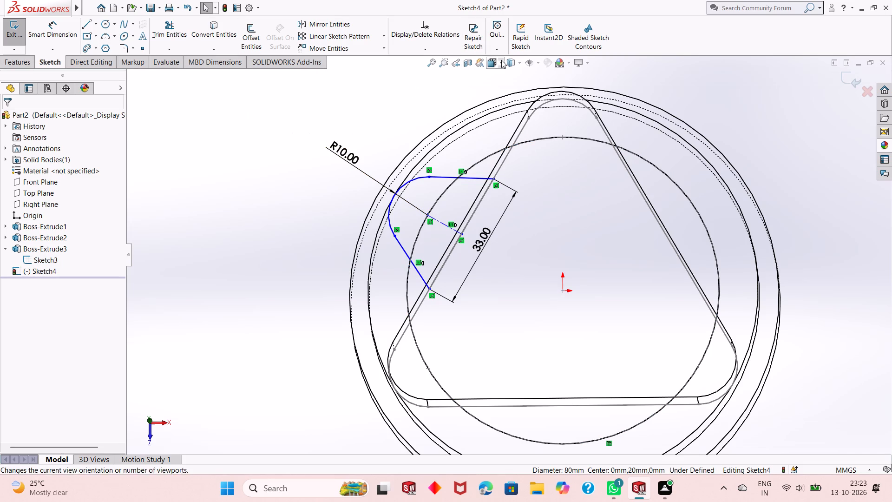
click(511, 60)
click(511, 74)
key(Escape)
key(Escape)
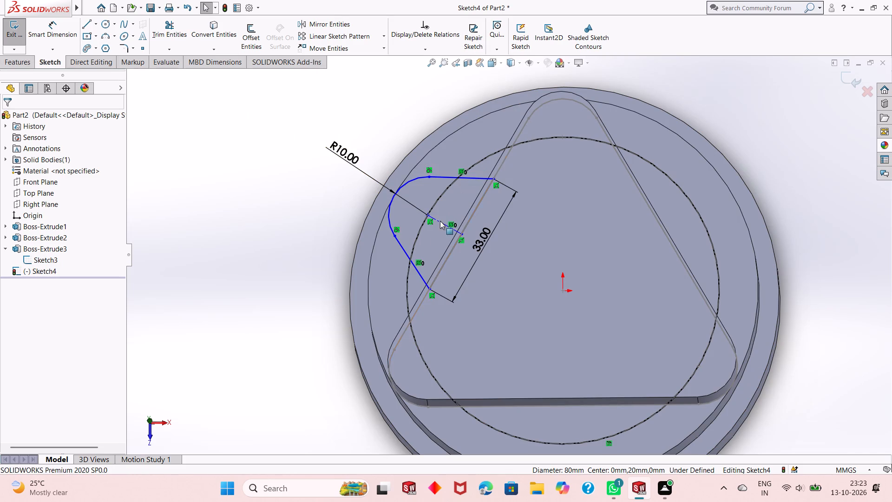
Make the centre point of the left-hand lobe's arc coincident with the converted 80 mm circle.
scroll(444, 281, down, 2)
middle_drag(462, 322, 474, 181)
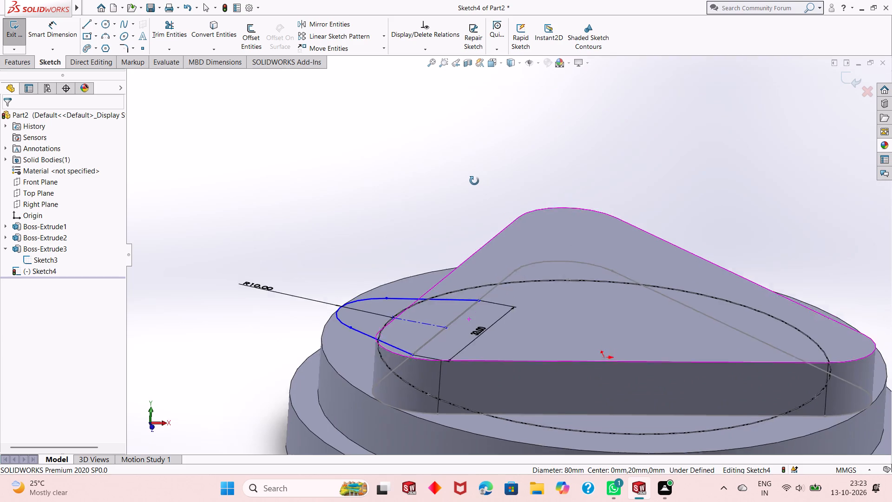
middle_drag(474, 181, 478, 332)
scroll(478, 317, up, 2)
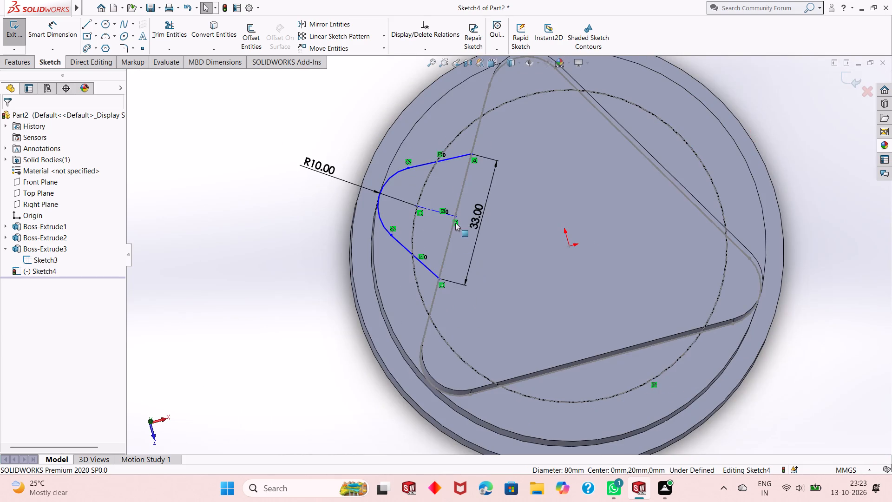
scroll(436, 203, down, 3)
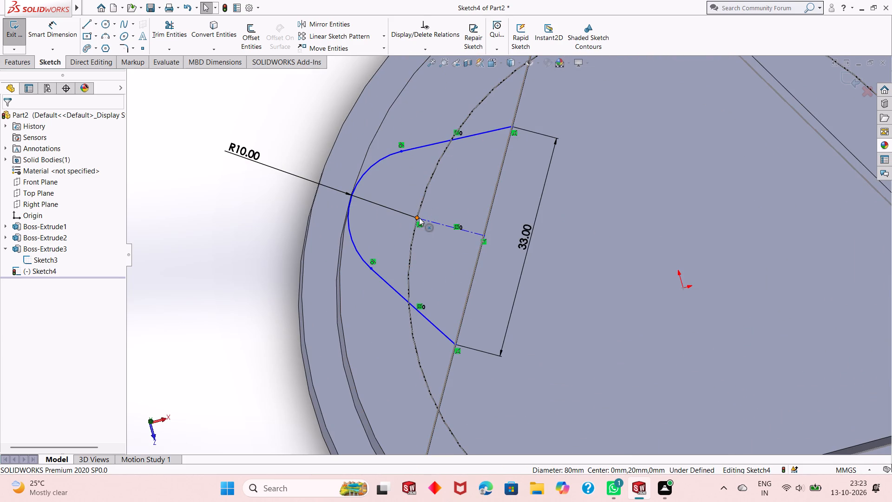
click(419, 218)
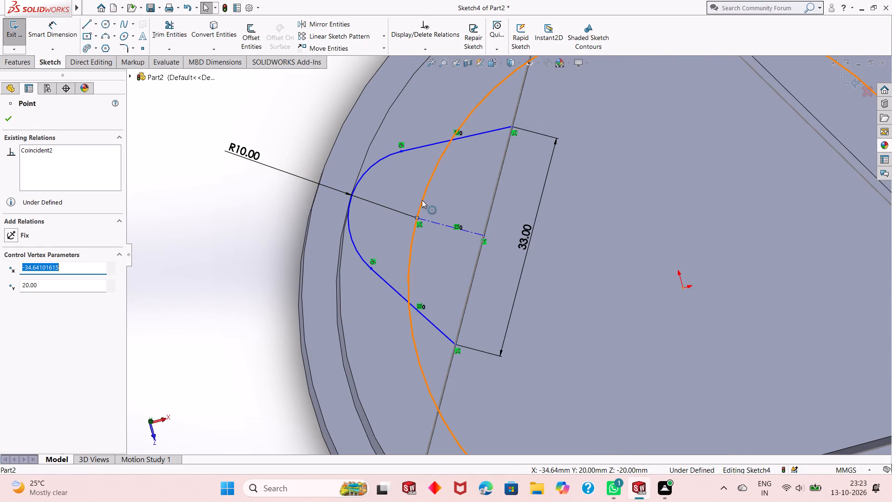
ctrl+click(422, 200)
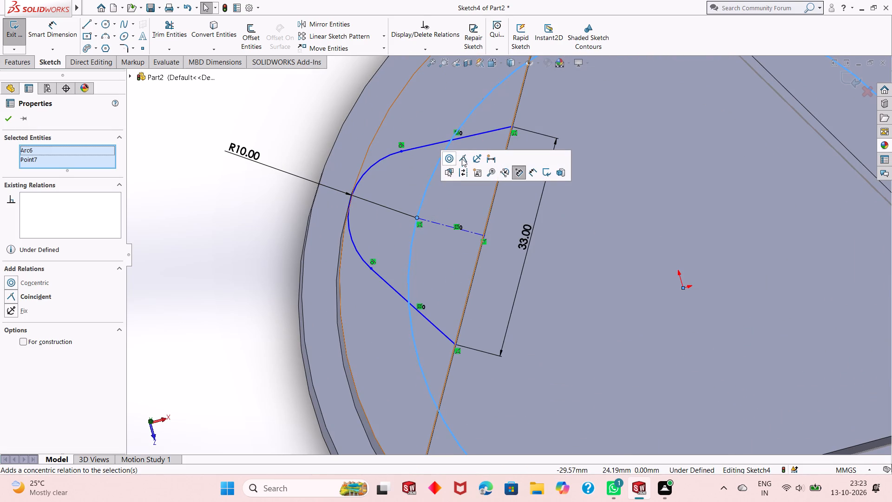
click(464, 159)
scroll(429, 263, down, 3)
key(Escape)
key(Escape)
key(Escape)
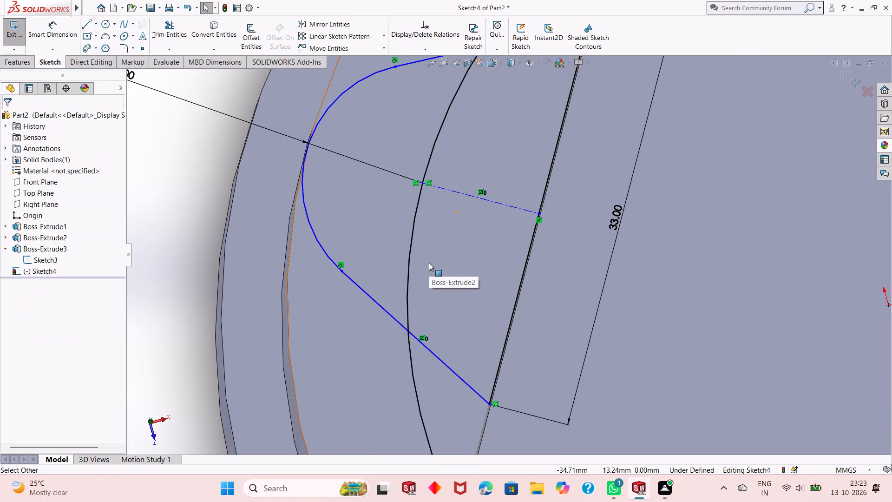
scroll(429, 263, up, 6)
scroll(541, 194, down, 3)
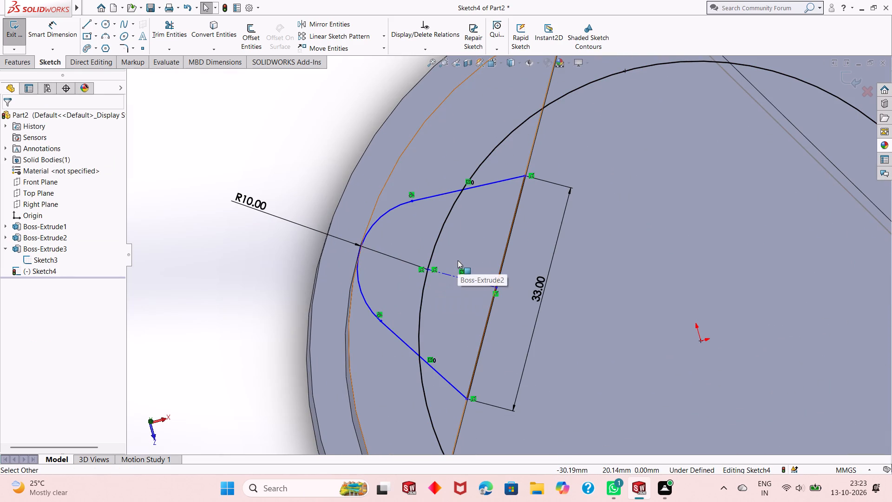
Undo back past the circle deletions, and redo the relation between the left-hand lobe's two tangent lines and its construction centreline.
key(ctrl+z)
key(ctrl+z)
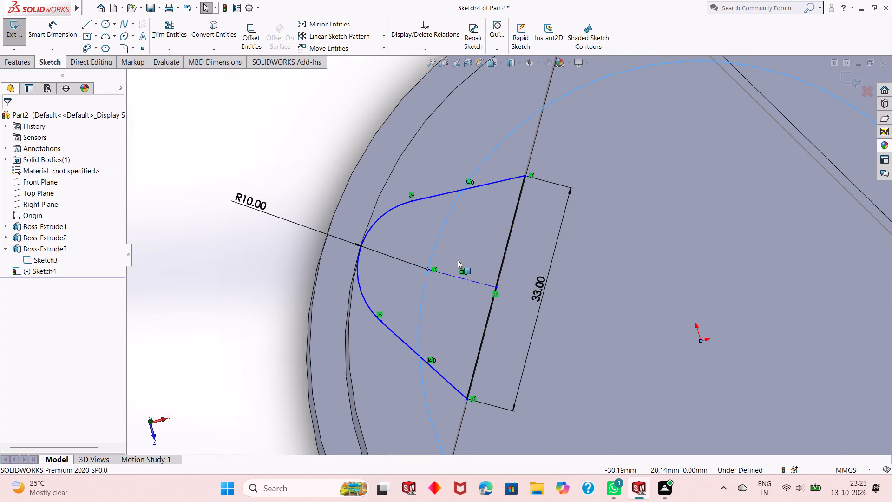
key(ctrl+z)
key(ctrl+z)
key(ctrl+z)
key(ctrl+z)
key(ctrl+z)
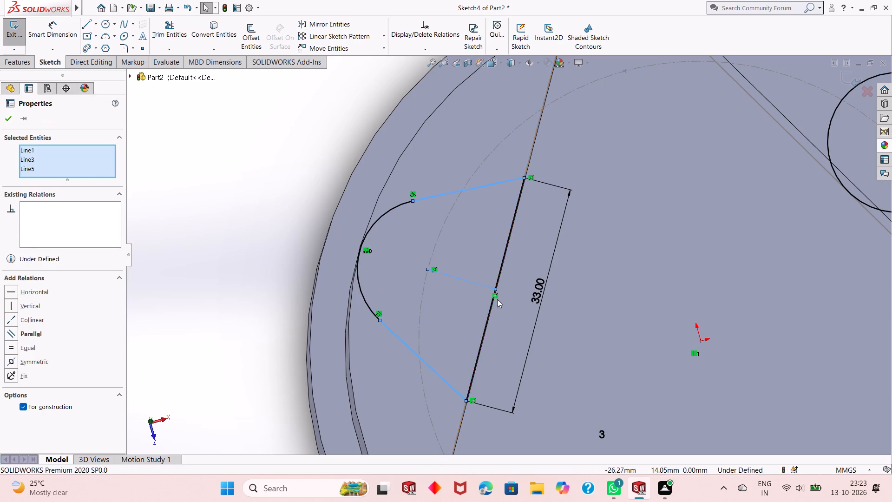
key(Escape)
scroll(550, 320, up, 4)
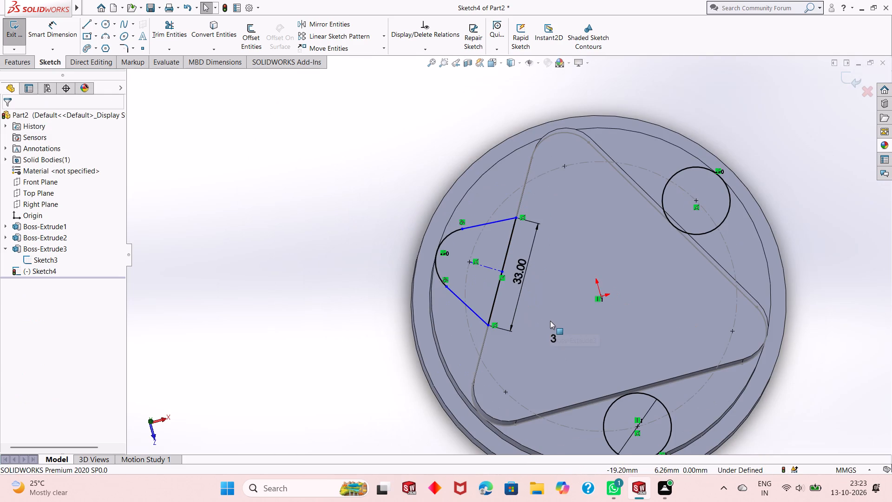
key(ctrl+y)
scroll(609, 311, up, 1)
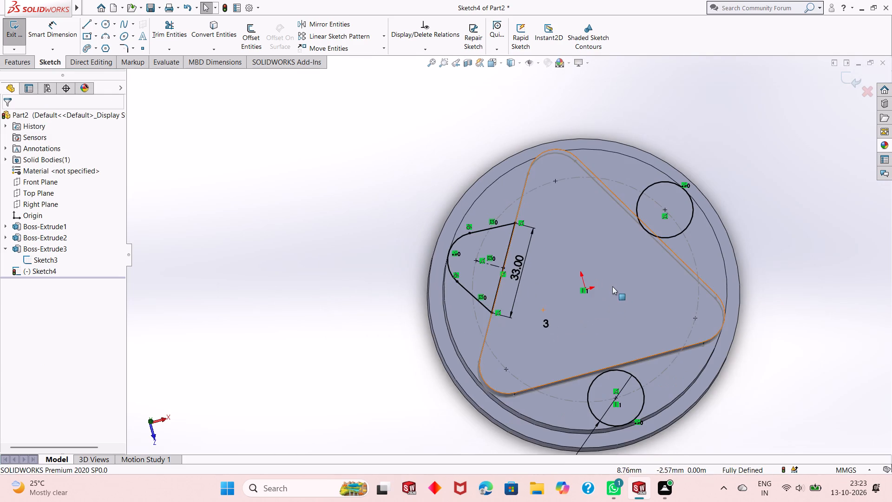
scroll(612, 285, down, 2)
scroll(530, 309, up, 1)
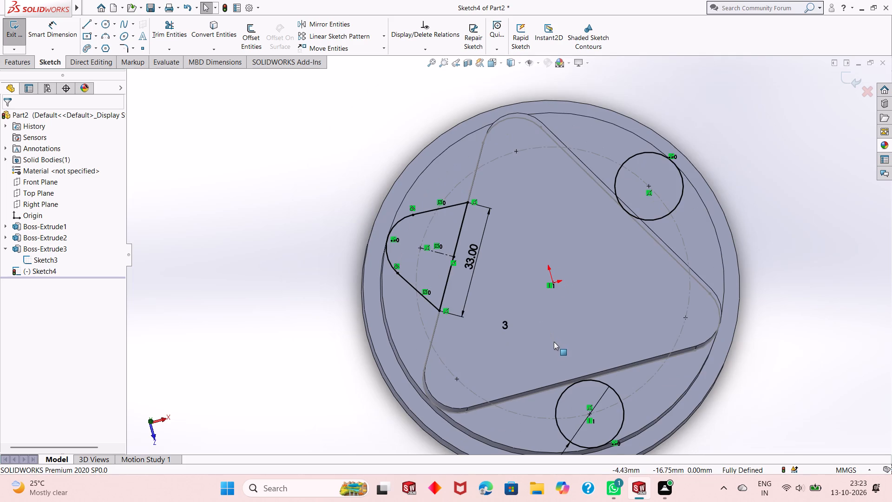
scroll(554, 342, up, 1)
scroll(555, 341, down, 1)
scroll(555, 340, up, 1)
scroll(555, 340, down, 1)
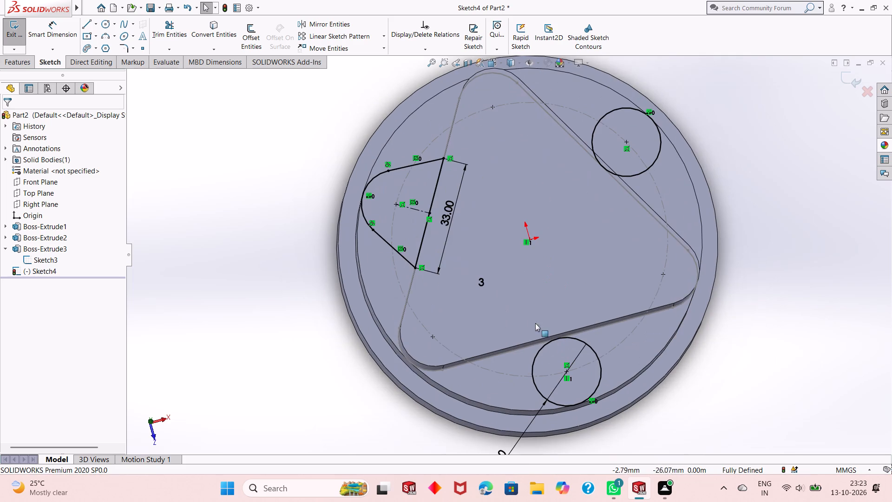
Circular-pattern the left-hand lobe's two tangent lines and closing line about the origin, with 3 equally spaced instances over 360 degrees.
click(386, 37)
click(385, 55)
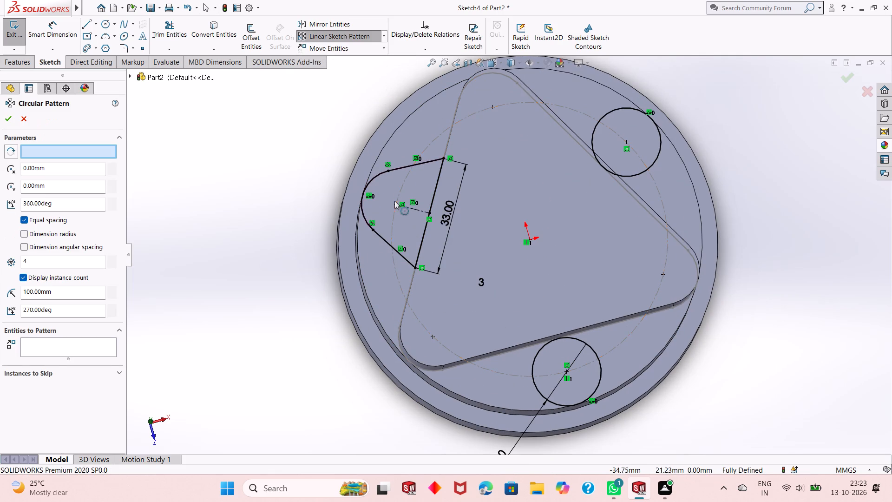
click(405, 170)
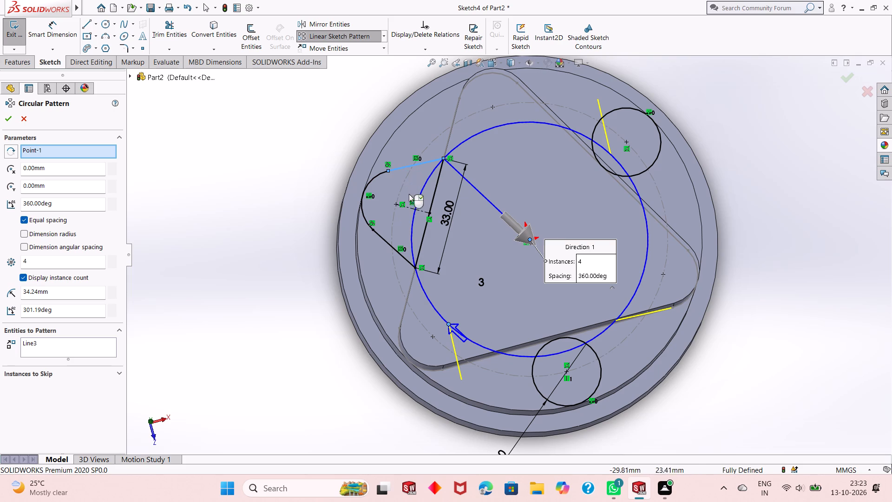
click(386, 243)
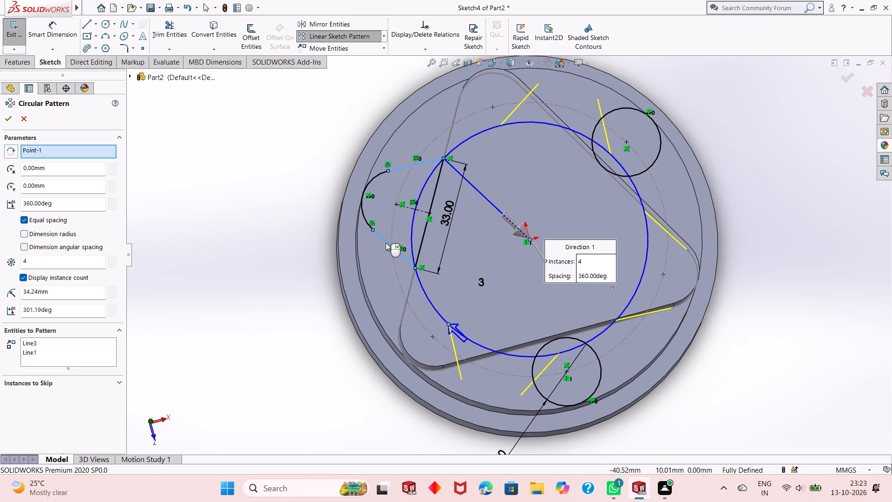
click(425, 228)
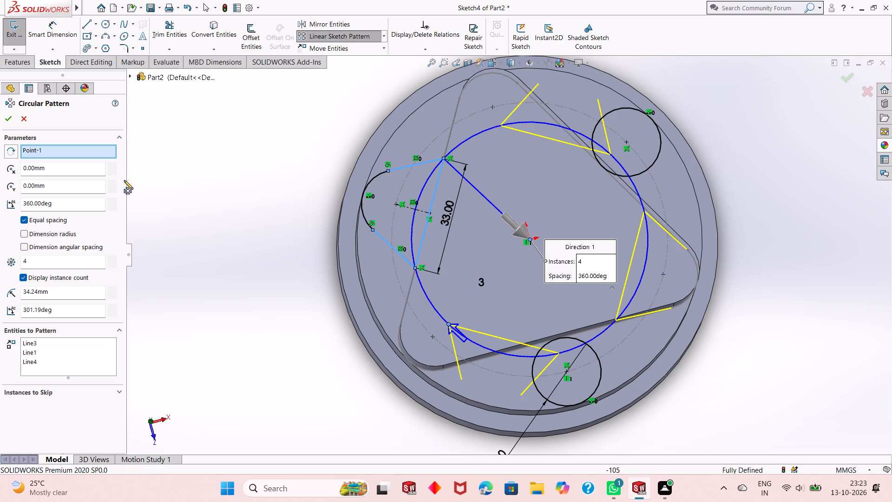
double_click(32, 261)
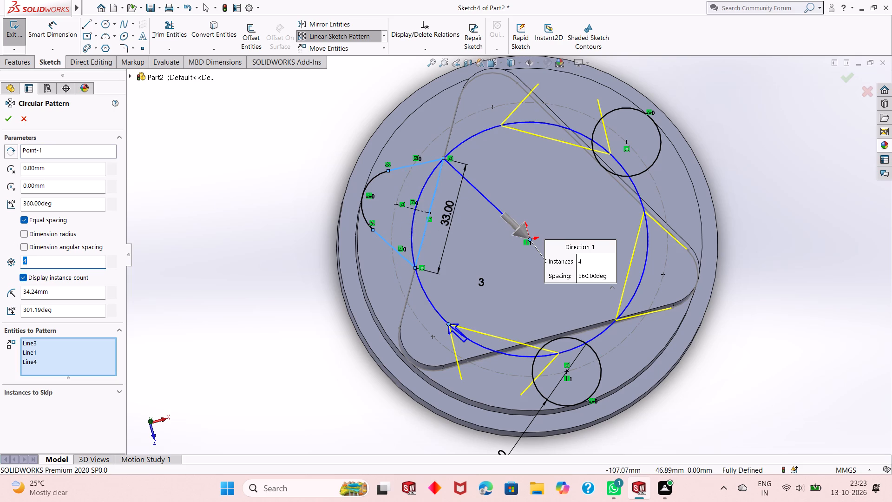
key(3)
key(Return)
click(10, 124)
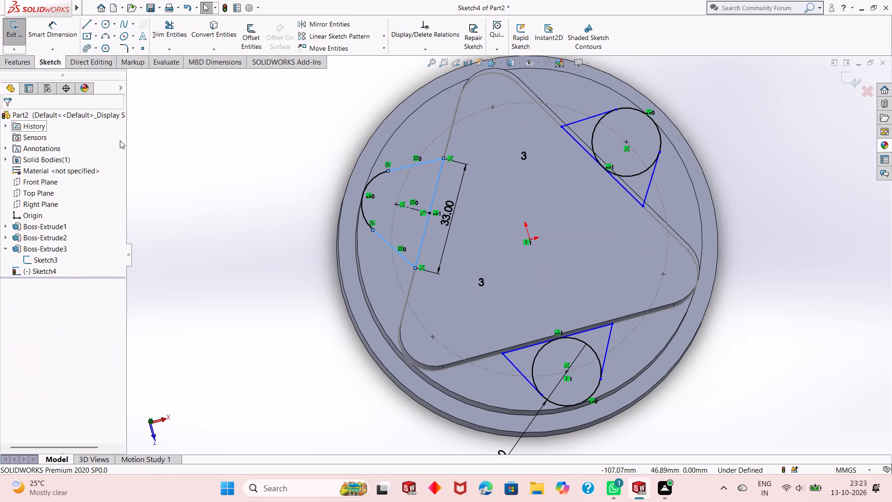
key(Escape)
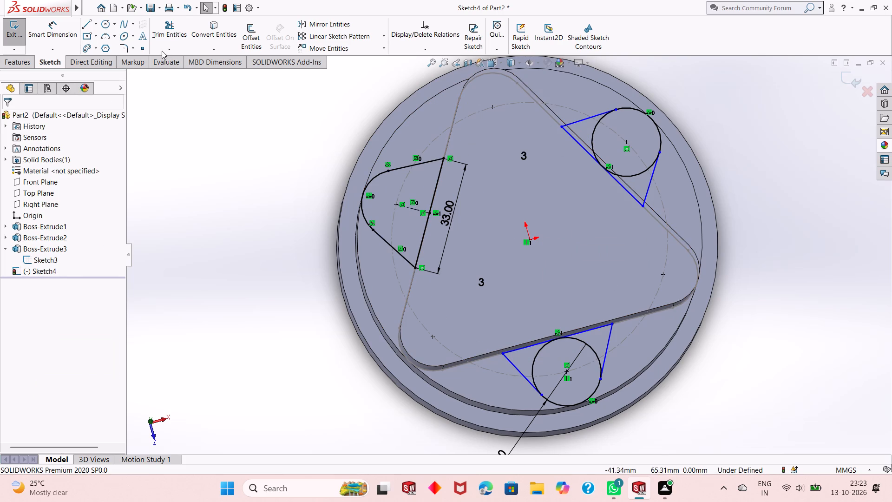
Trim the inner arcs of the bottom circle between the patterned lobe lines, keeping the trimmed parts as construction geometry.
click(172, 34)
click(536, 357)
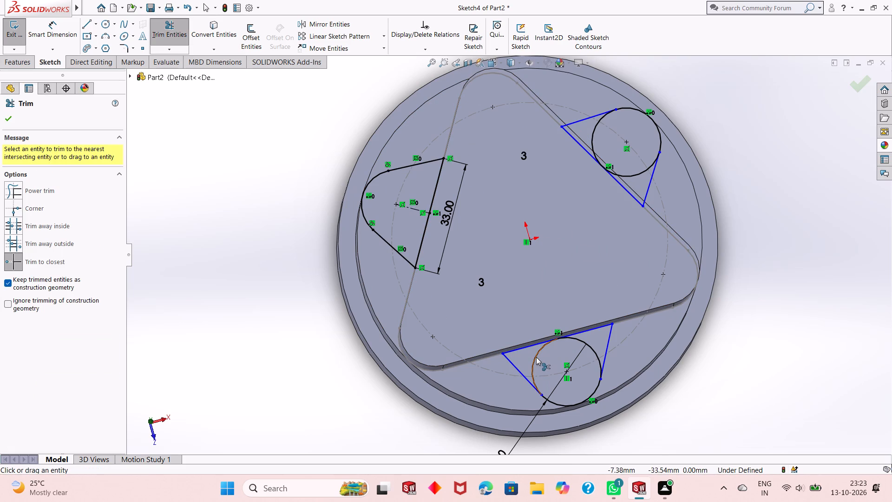
click(593, 350)
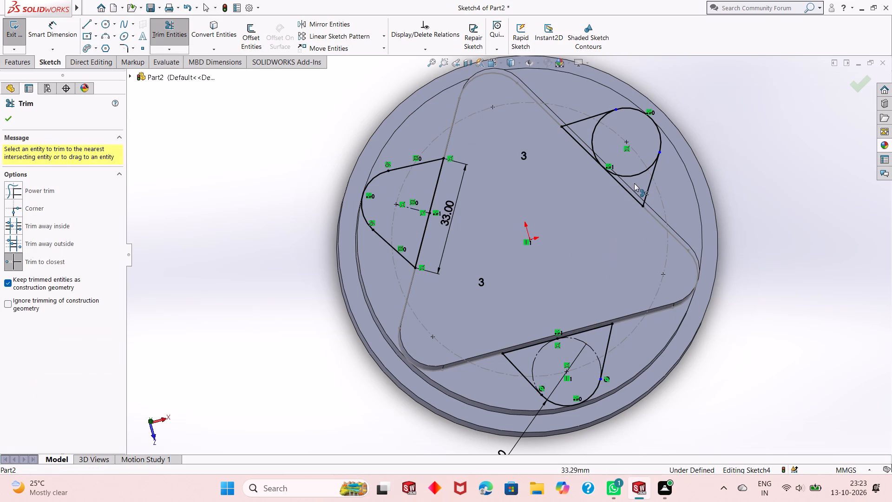
Trim the inner arcs of the upper-right circle between its lobe lines, keeping the trimmed parts as construction geometry.
click(635, 177)
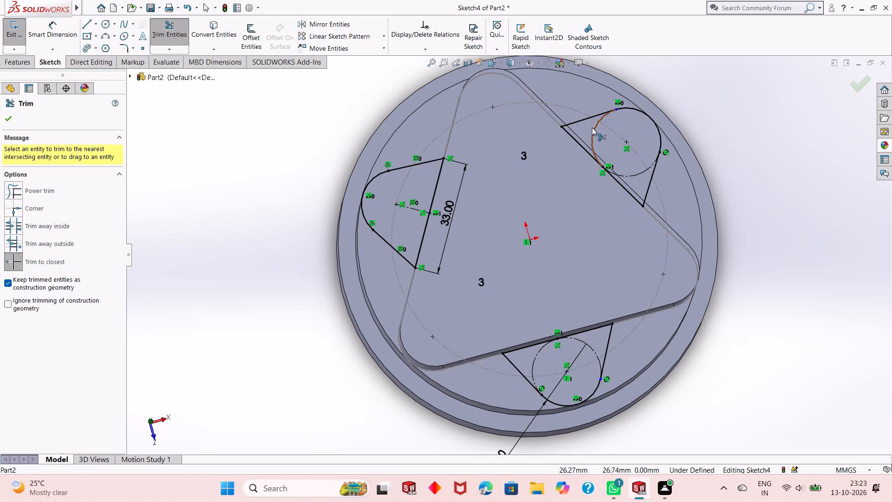
click(595, 126)
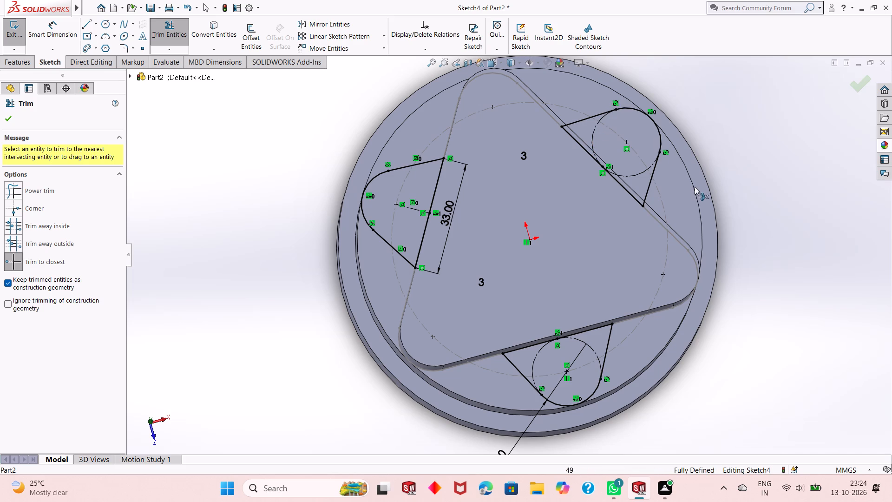
key(Escape)
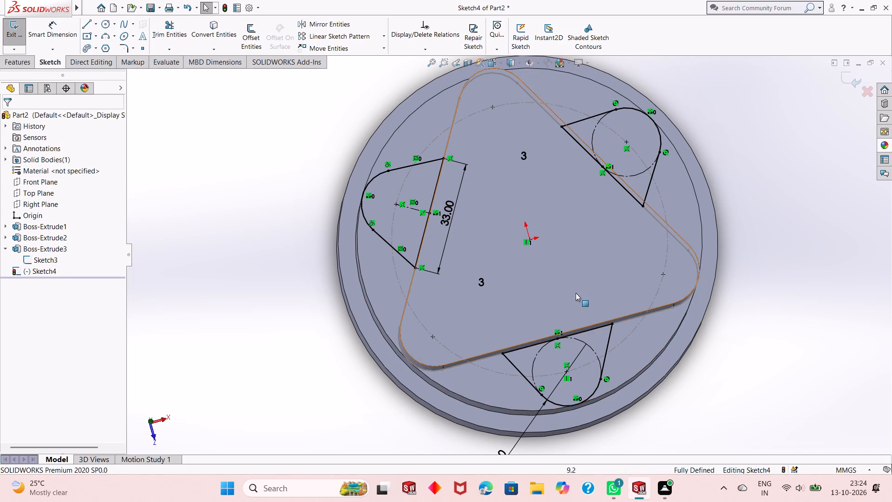
scroll(575, 292, down, 3)
scroll(531, 365, up, 2)
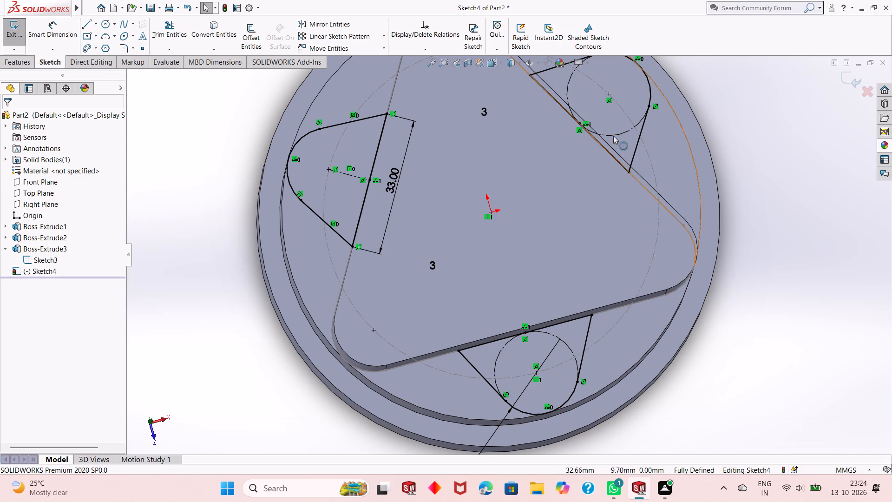
key(Escape)
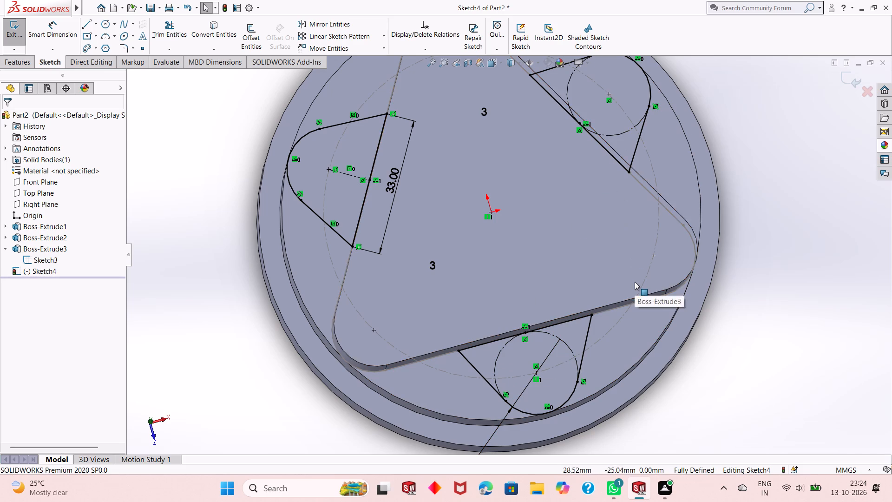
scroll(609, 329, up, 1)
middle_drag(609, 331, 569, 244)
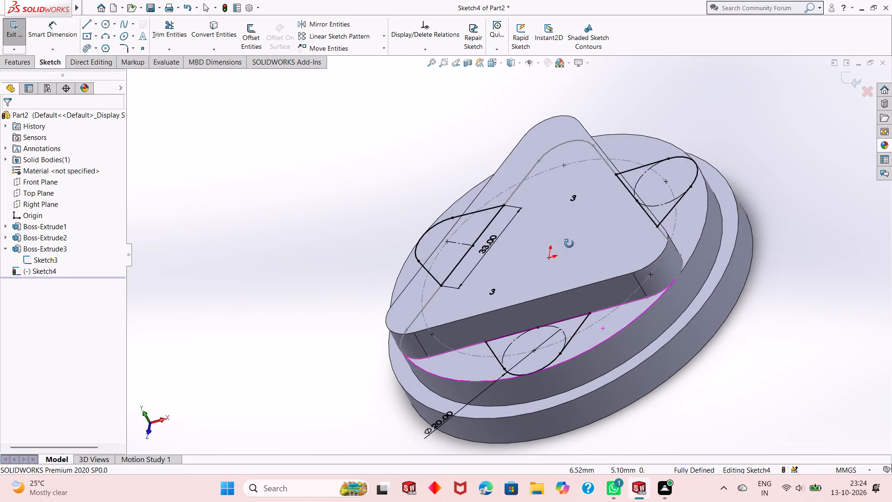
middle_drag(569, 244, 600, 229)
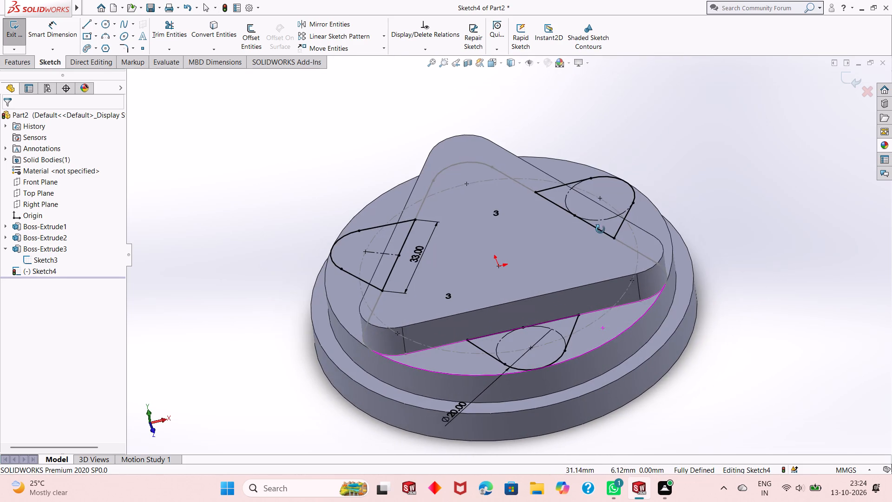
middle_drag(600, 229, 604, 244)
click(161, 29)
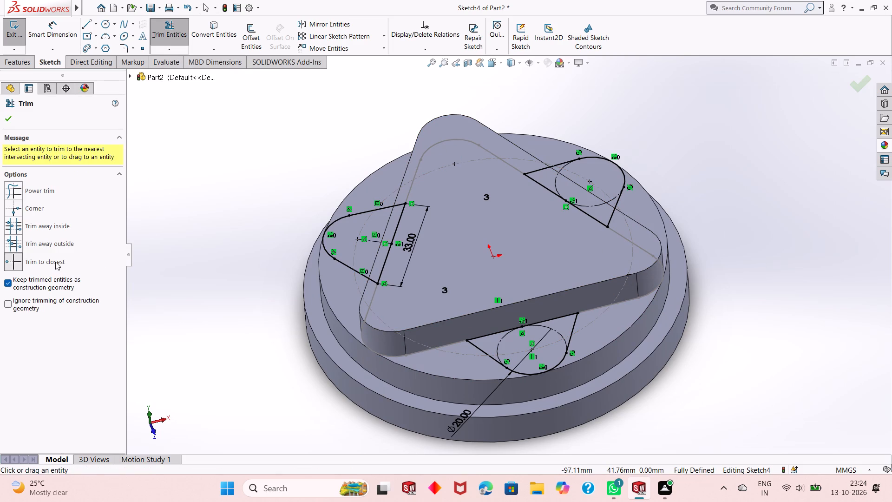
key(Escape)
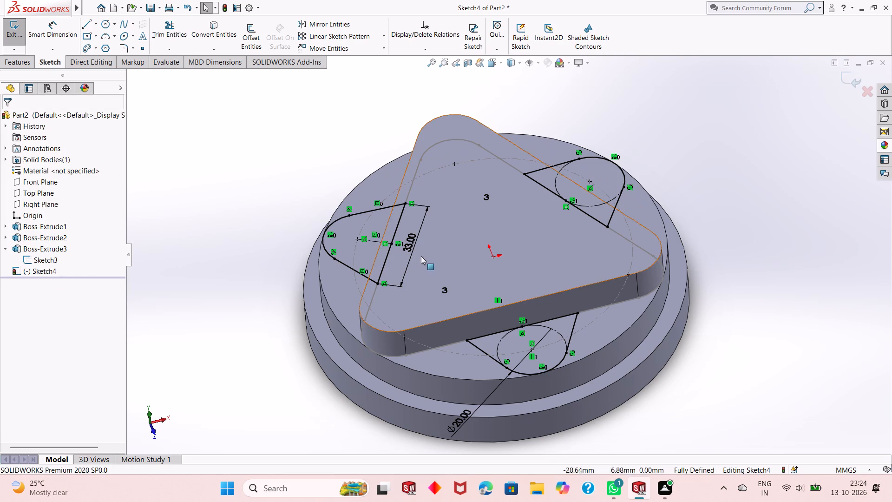
Extrude the three closed lobe profiles as a 5 mm blind boss from the sketch plane, merged with the body.
middle_drag(512, 251, 503, 311)
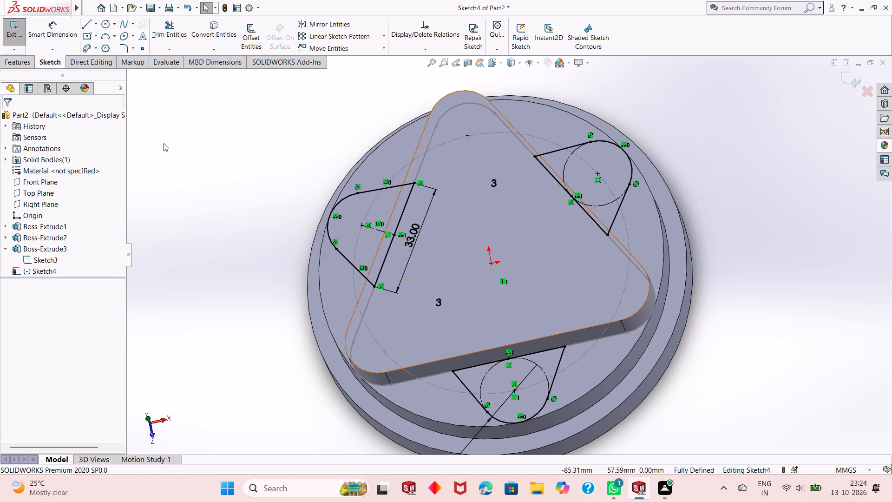
click(22, 66)
click(20, 35)
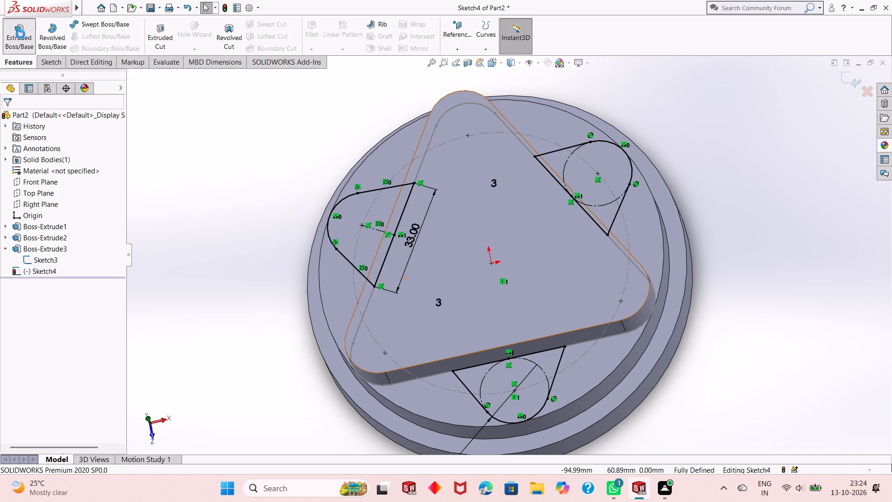
middle_drag(490, 254, 490, 175)
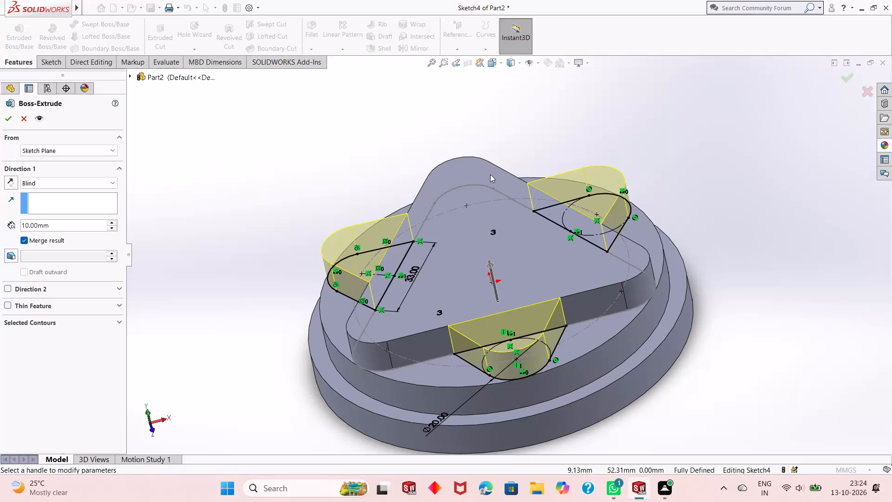
key(5)
double_click(69, 225)
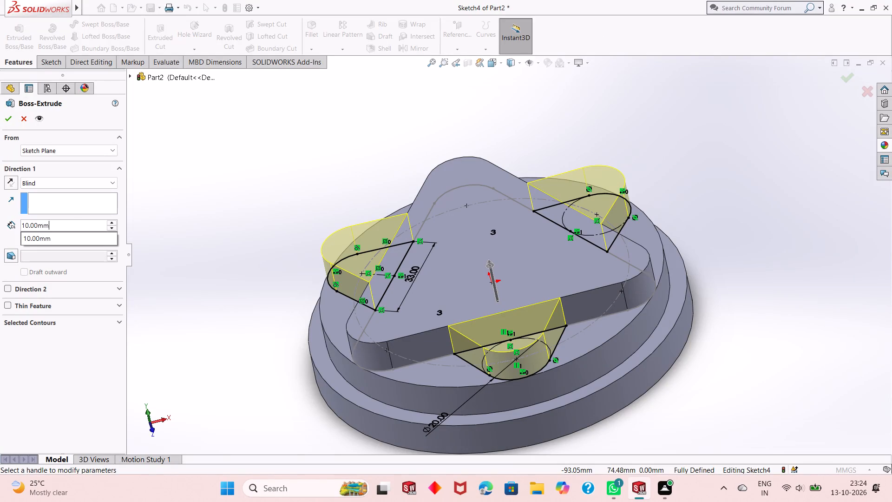
key(5)
key(Return)
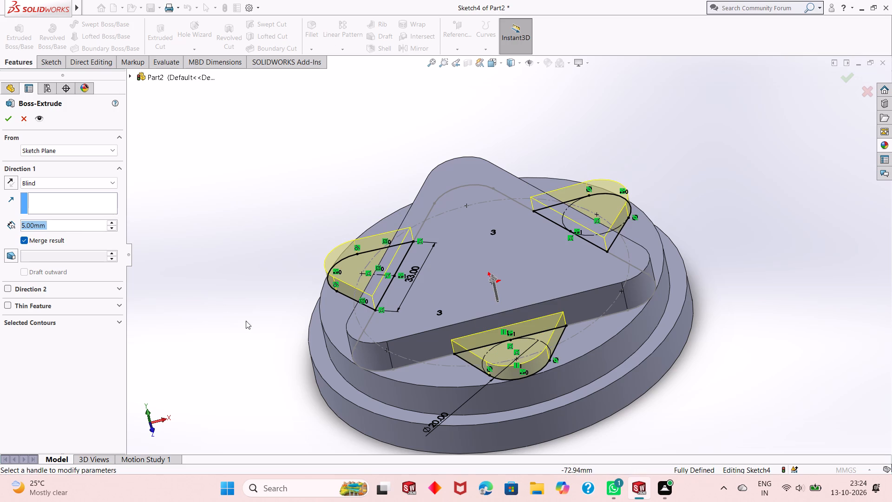
middle_drag(259, 327, 327, 263)
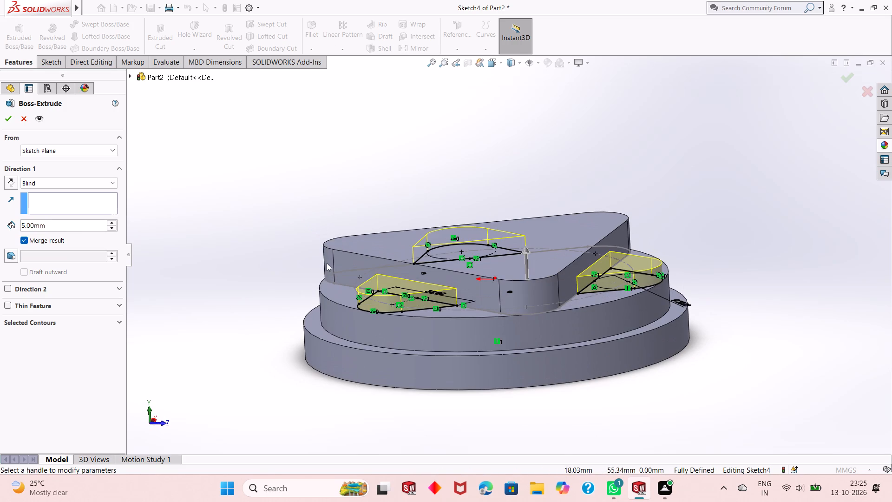
click(5, 118)
click(229, 169)
Hide Sketch3, the sketch of the rounded triangular boss.
middle_drag(280, 315, 286, 273)
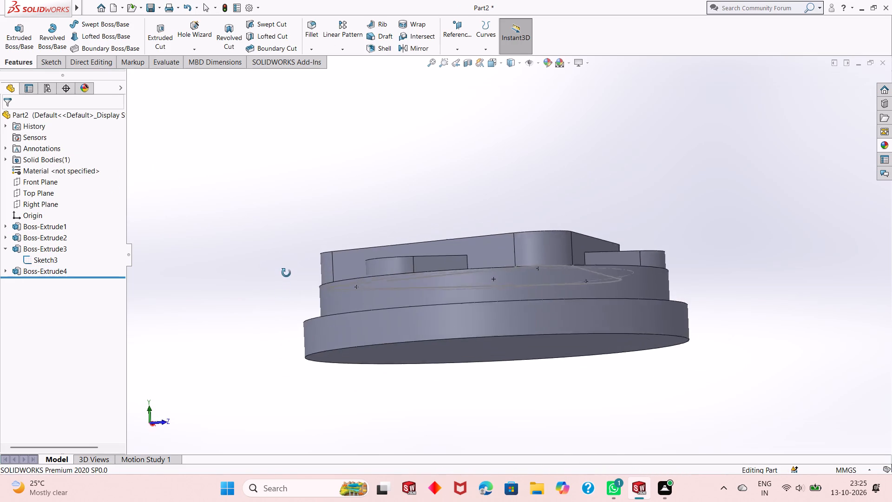
middle_drag(286, 273, 269, 348)
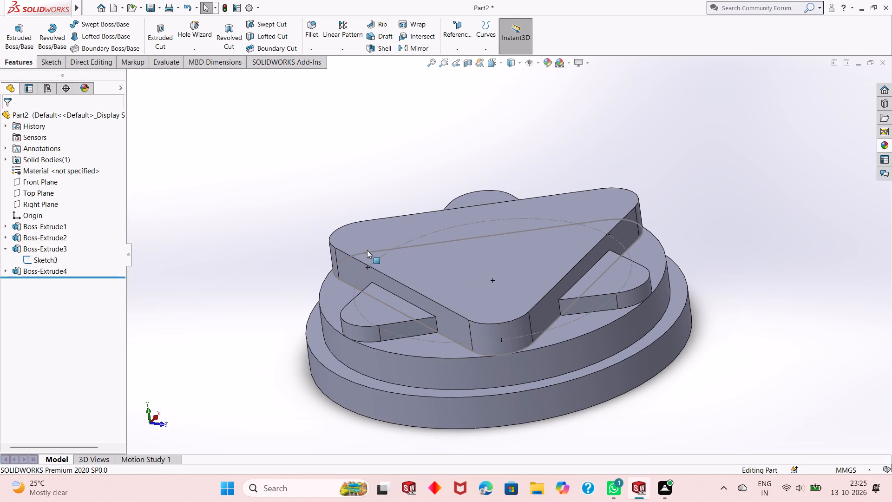
right_click(43, 258)
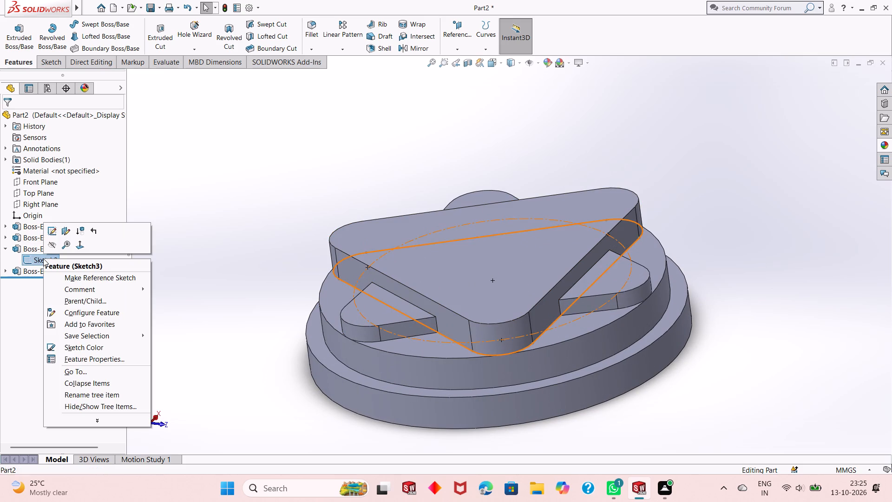
click(57, 244)
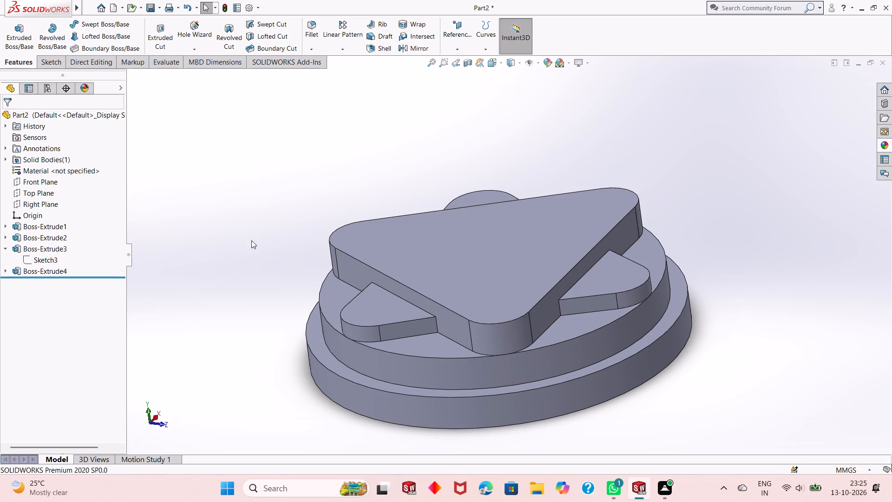
Start a new sketch on the top face of the rounded triangular boss.
middle_drag(252, 240, 261, 232)
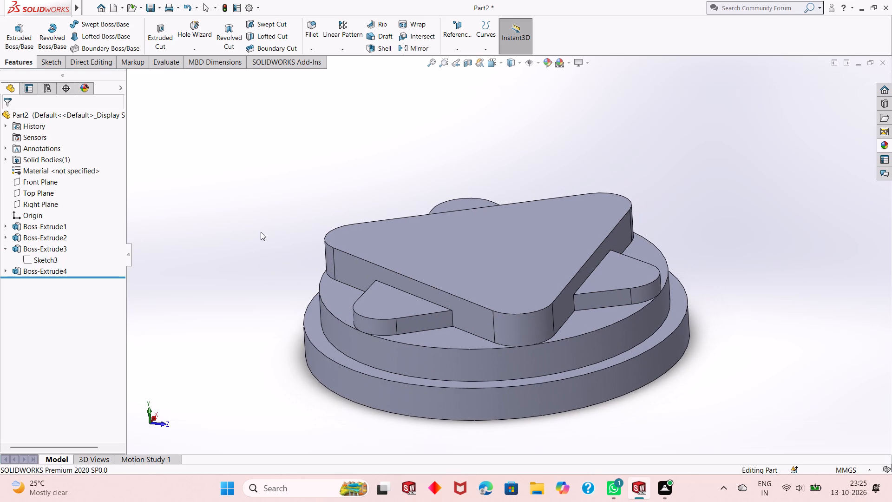
middle_drag(262, 269, 261, 233)
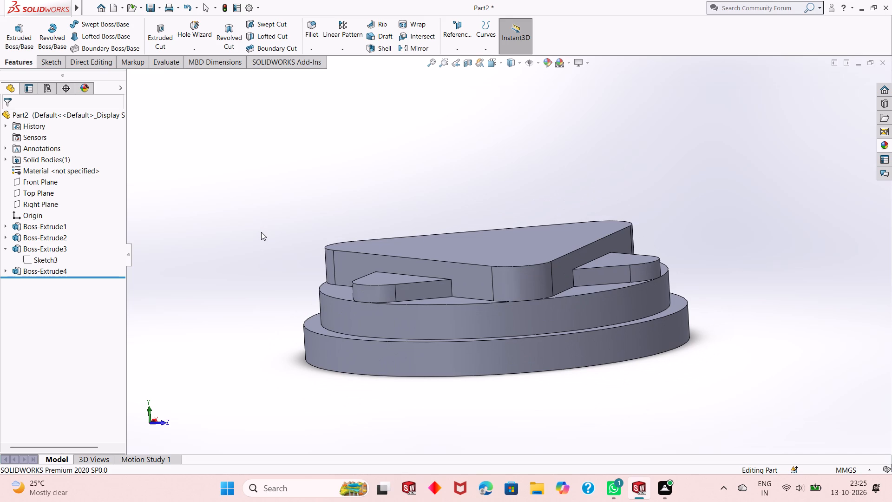
middle_drag(327, 254, 277, 287)
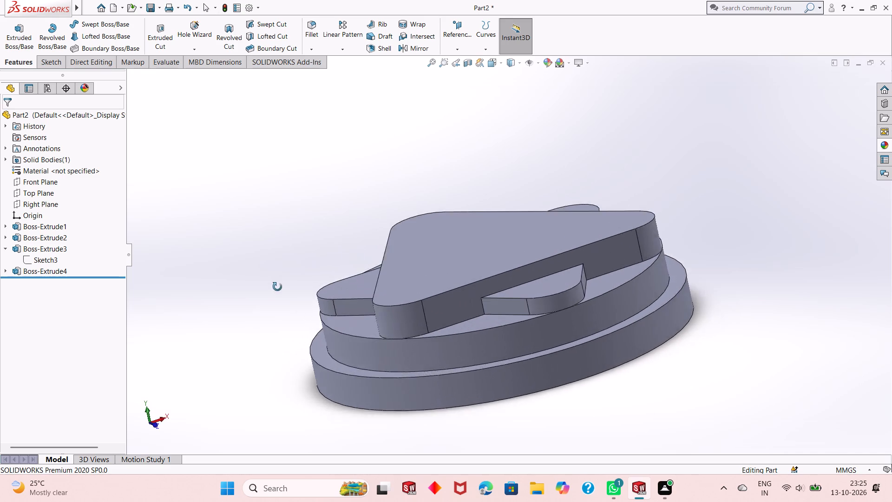
middle_drag(277, 287, 302, 329)
scroll(309, 308, up, 1)
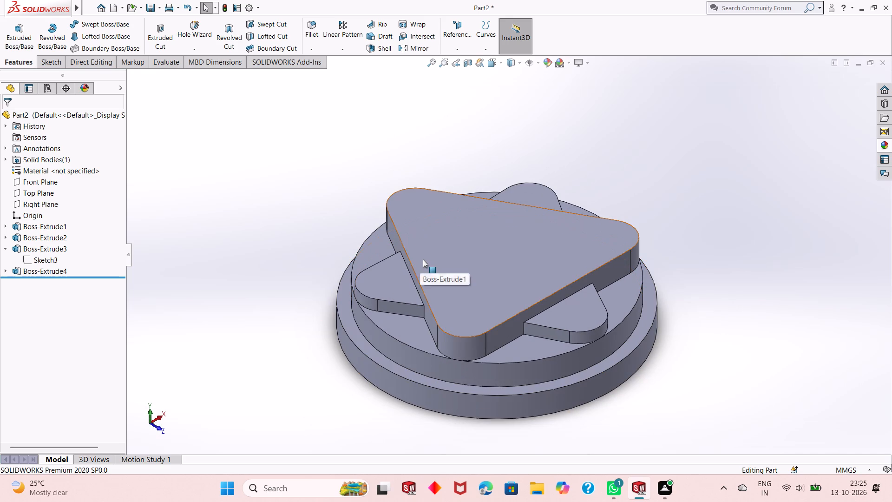
middle_drag(426, 259, 396, 326)
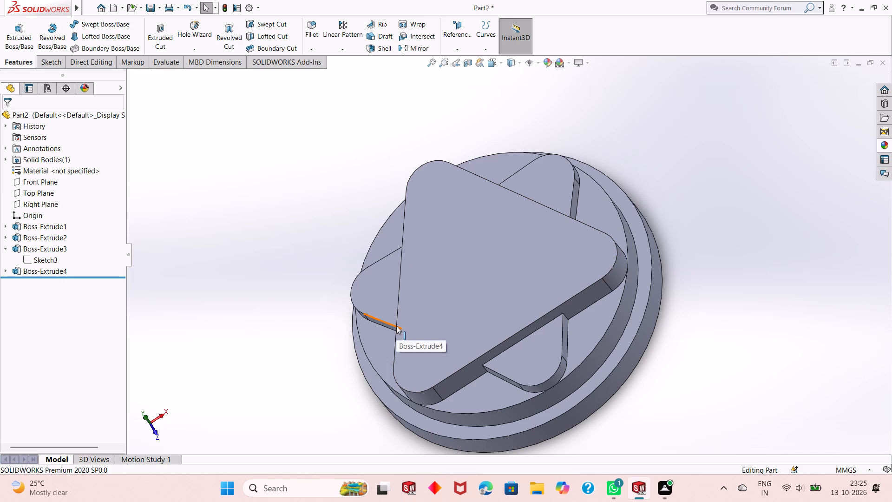
click(463, 246)
click(501, 218)
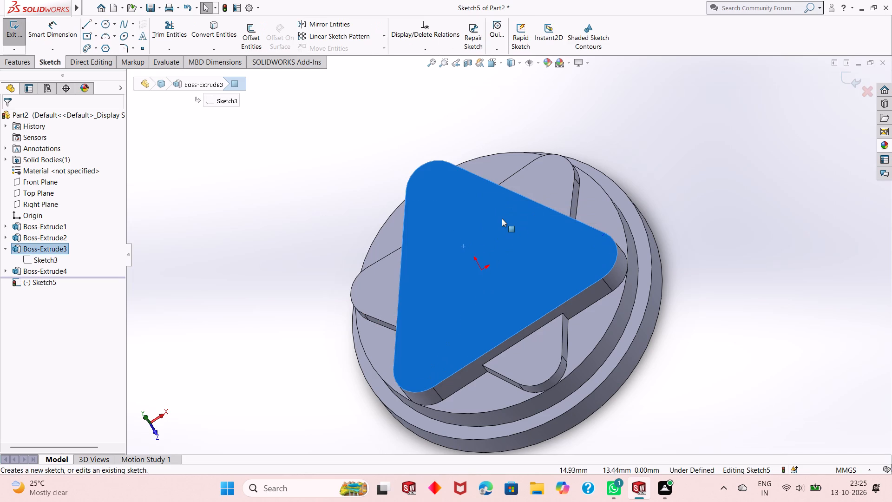
key(ctrl+8)
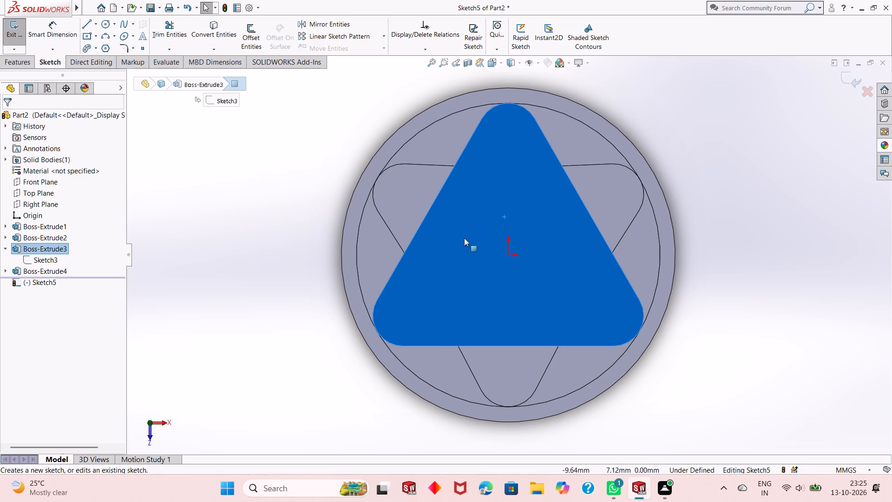
click(277, 221)
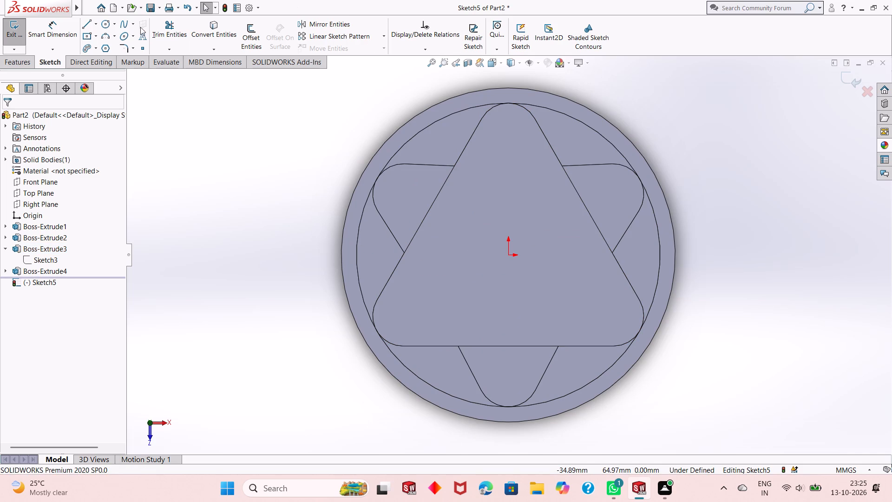
Draw a 6-sided inscribed-circle polygon centred on the origin, about 47.8 mm across flats, with one vertex pointing straight up at 90°.
click(103, 50)
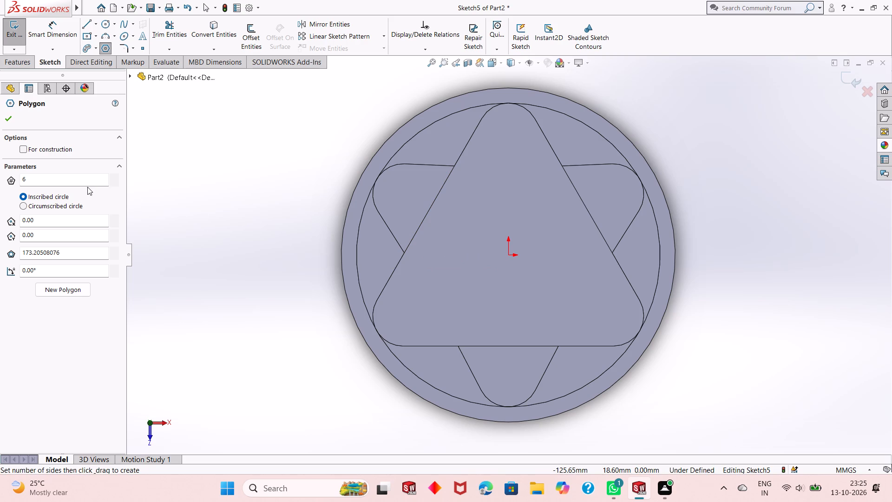
click(508, 256)
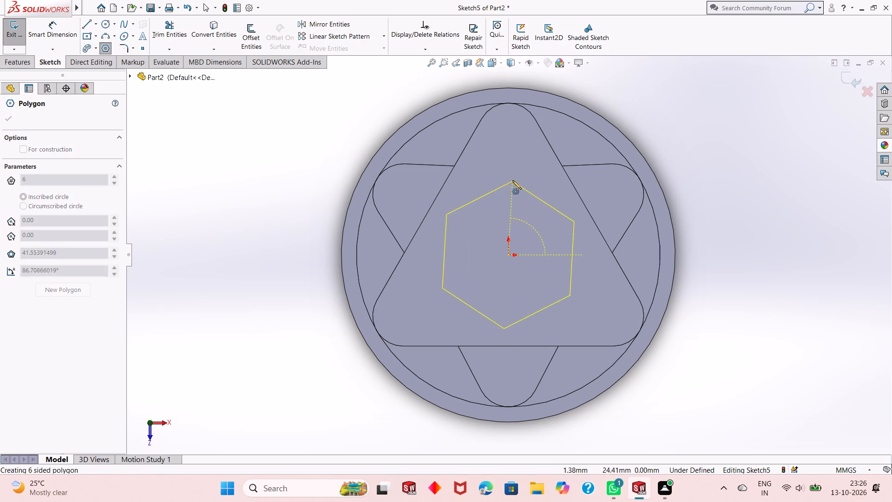
click(507, 171)
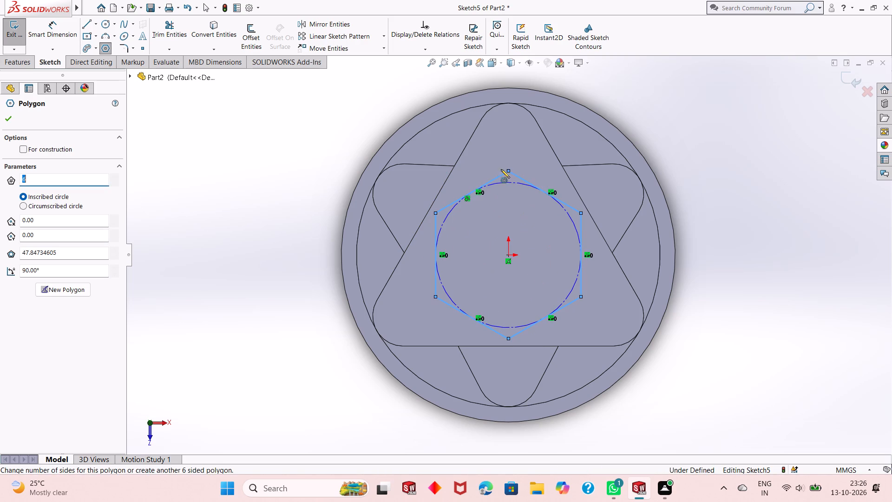
right_click(259, 157)
click(274, 161)
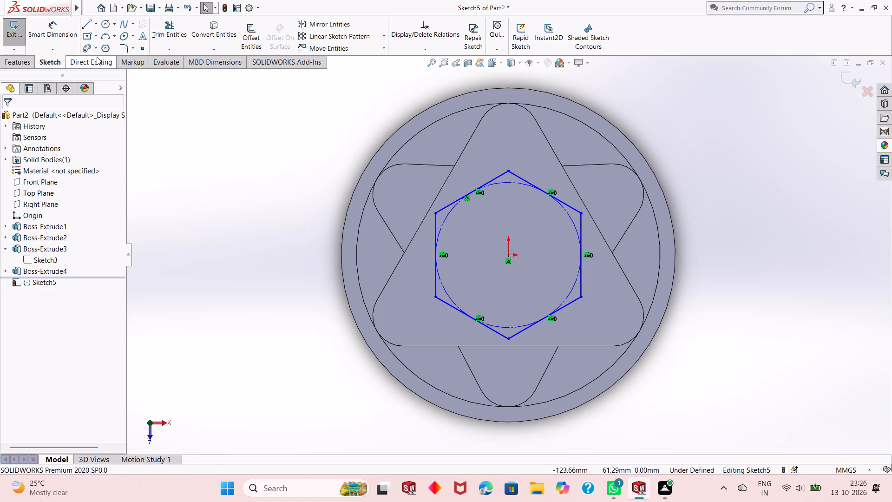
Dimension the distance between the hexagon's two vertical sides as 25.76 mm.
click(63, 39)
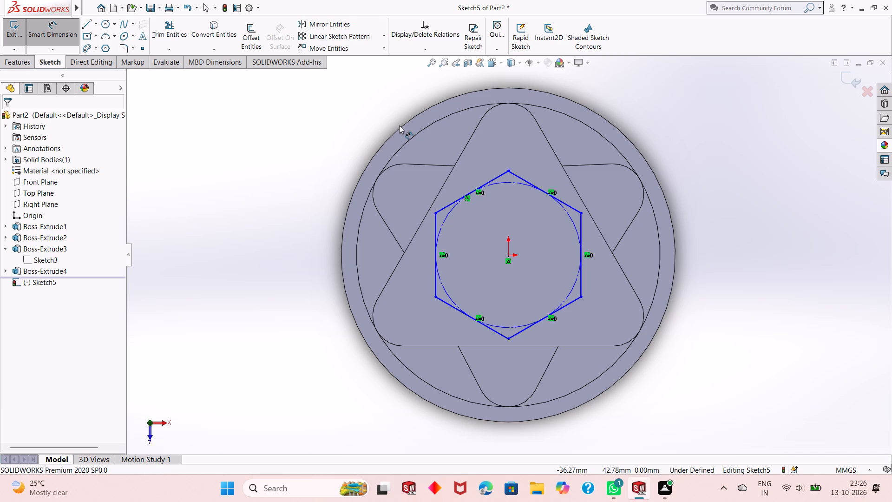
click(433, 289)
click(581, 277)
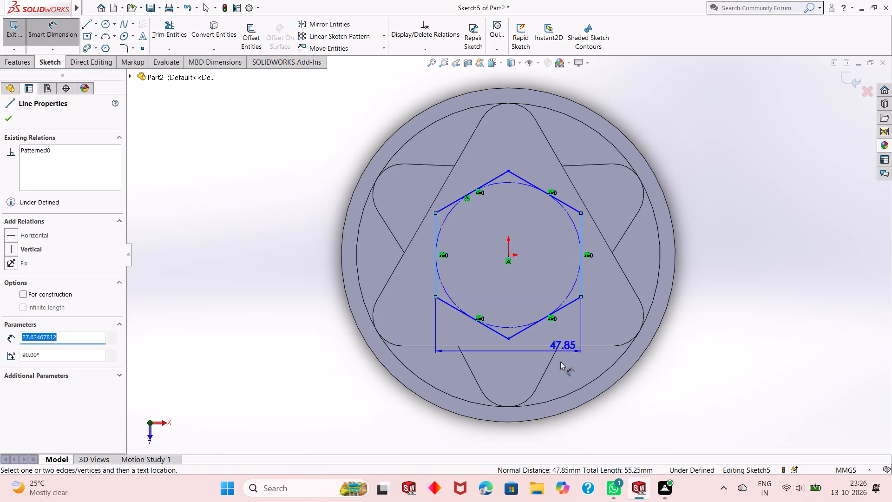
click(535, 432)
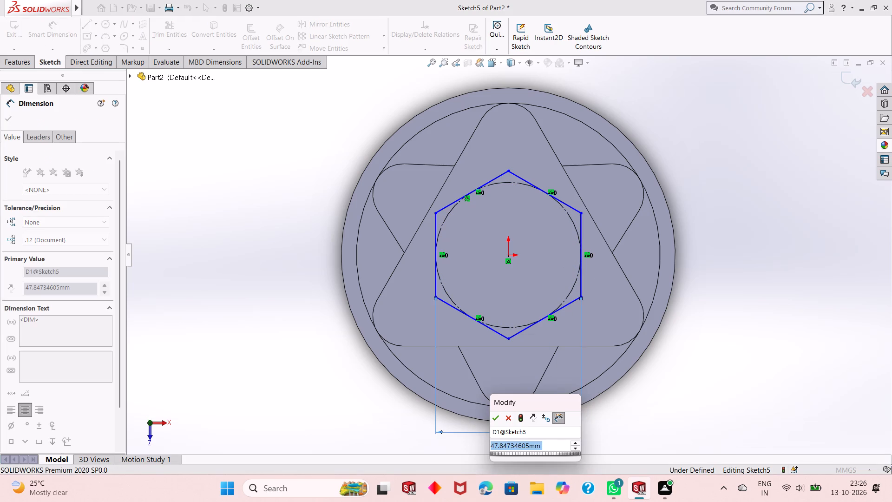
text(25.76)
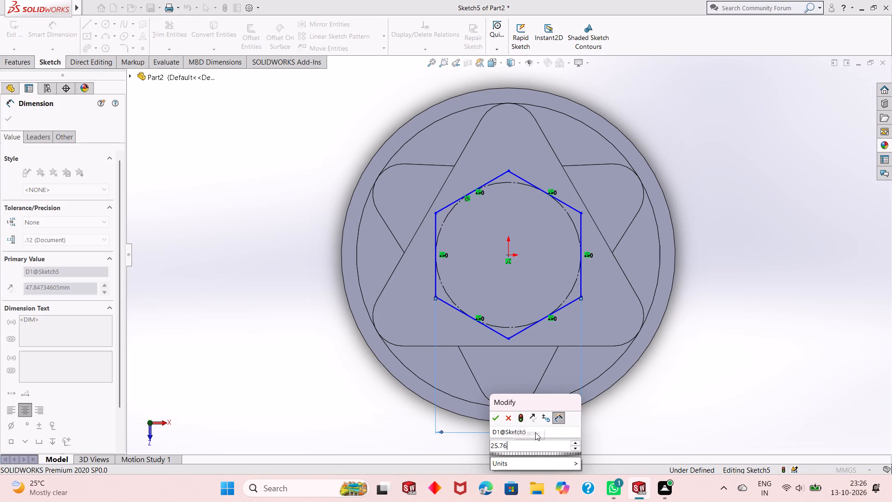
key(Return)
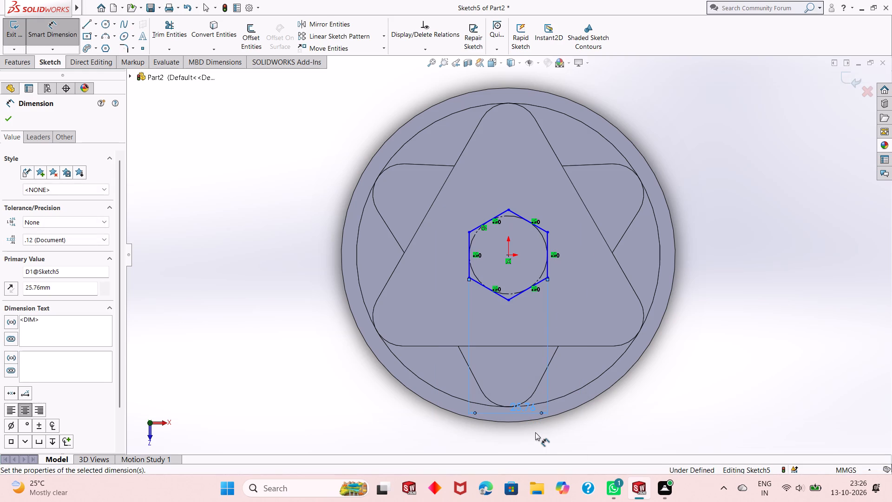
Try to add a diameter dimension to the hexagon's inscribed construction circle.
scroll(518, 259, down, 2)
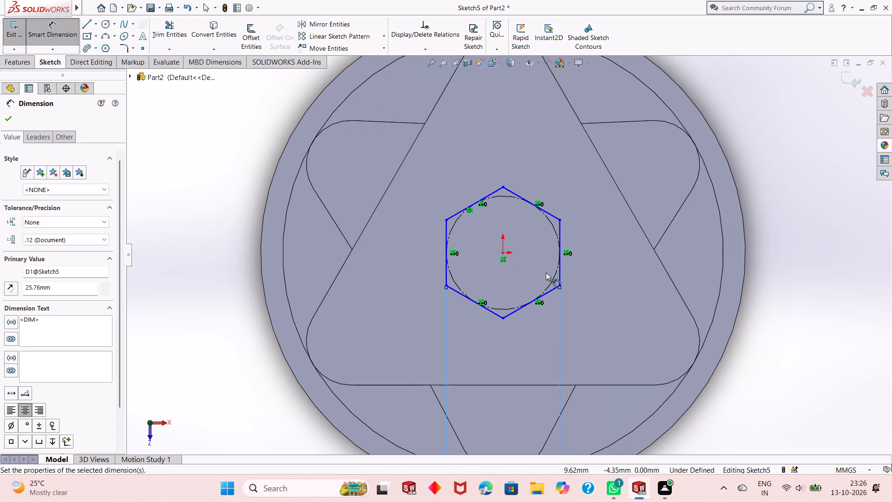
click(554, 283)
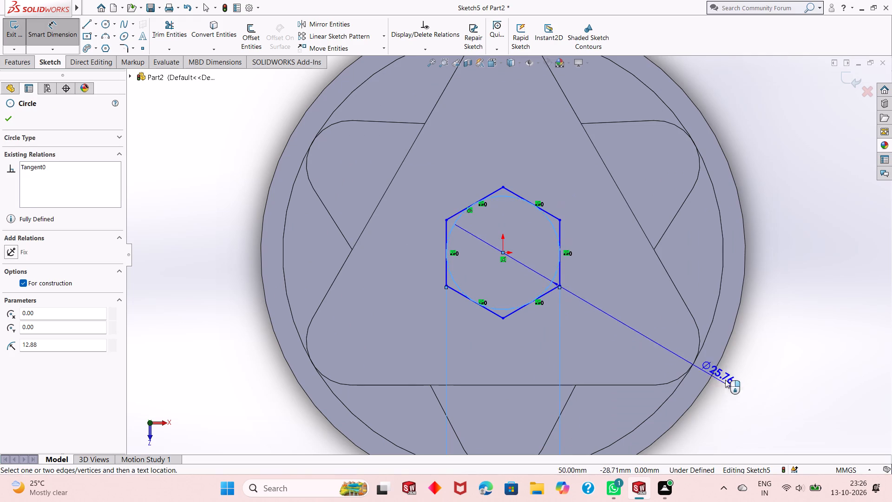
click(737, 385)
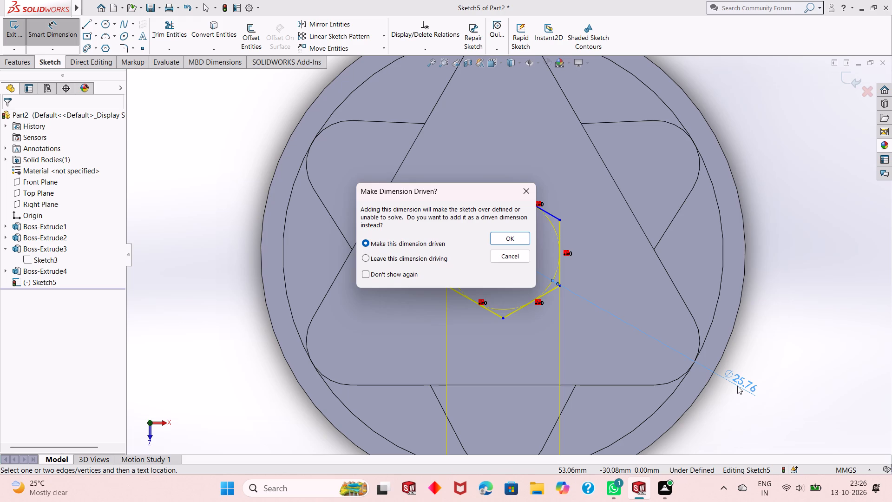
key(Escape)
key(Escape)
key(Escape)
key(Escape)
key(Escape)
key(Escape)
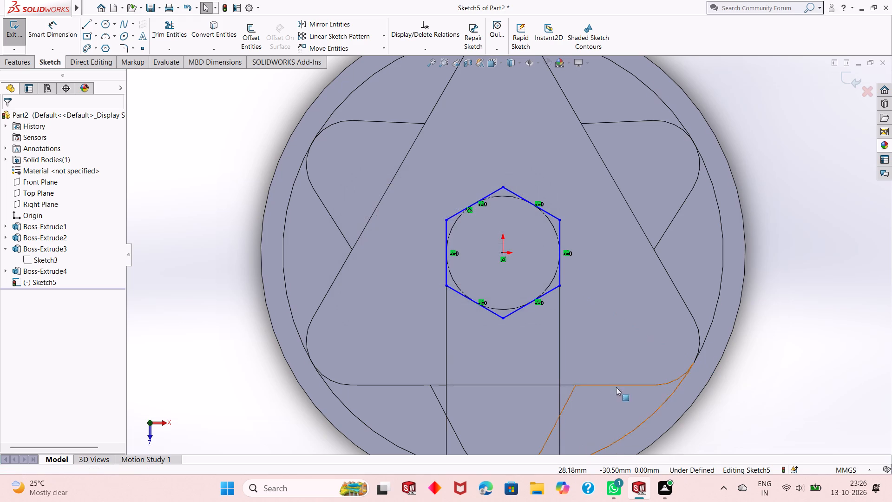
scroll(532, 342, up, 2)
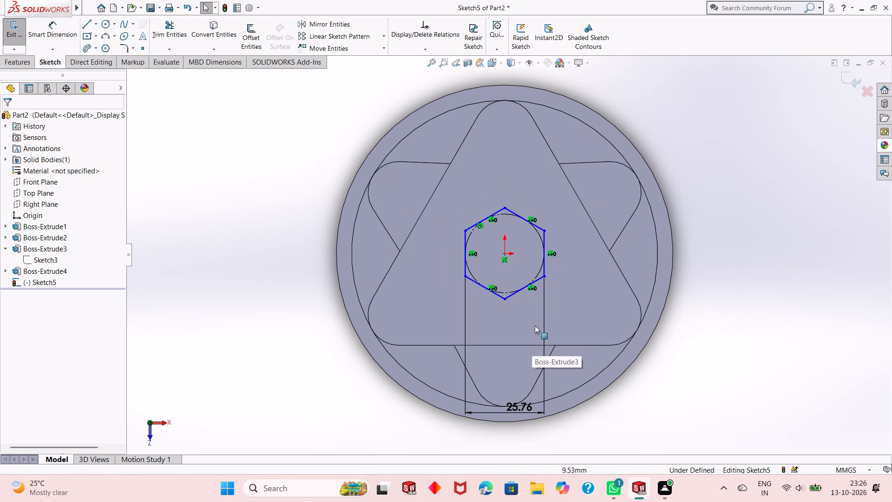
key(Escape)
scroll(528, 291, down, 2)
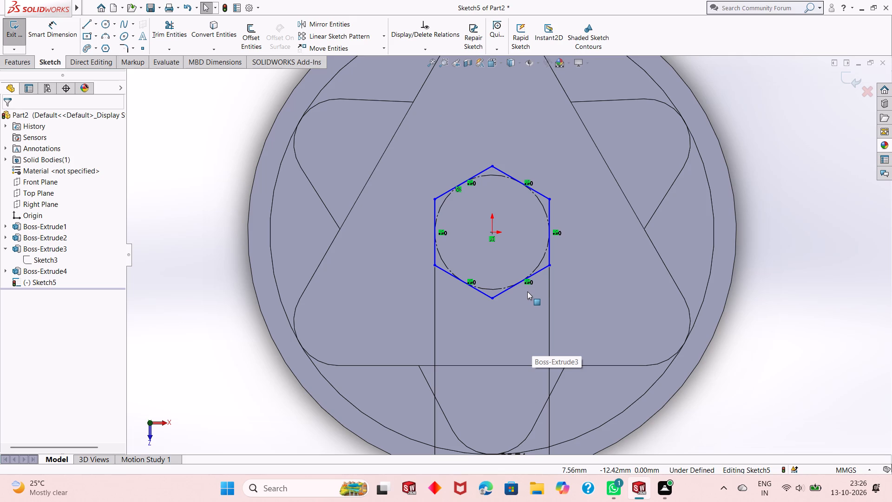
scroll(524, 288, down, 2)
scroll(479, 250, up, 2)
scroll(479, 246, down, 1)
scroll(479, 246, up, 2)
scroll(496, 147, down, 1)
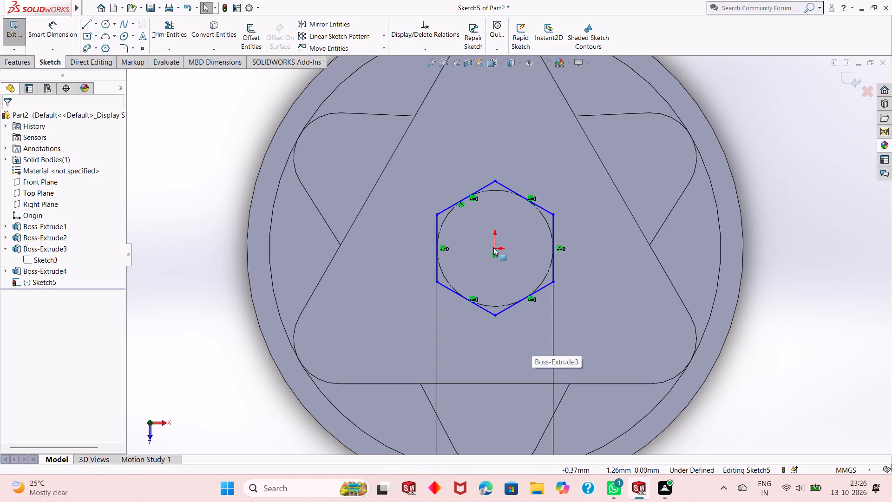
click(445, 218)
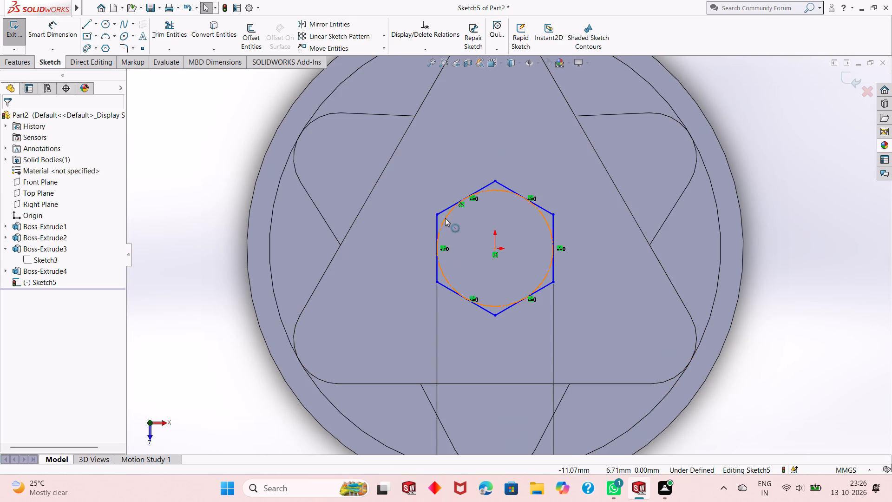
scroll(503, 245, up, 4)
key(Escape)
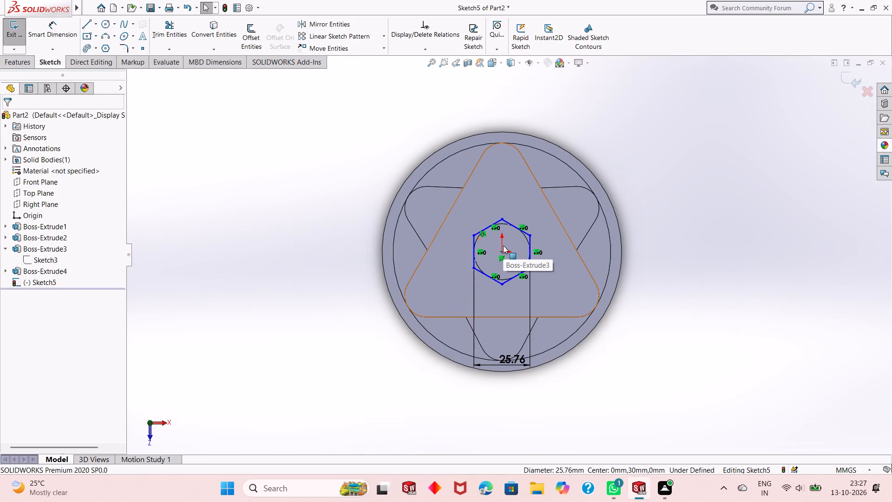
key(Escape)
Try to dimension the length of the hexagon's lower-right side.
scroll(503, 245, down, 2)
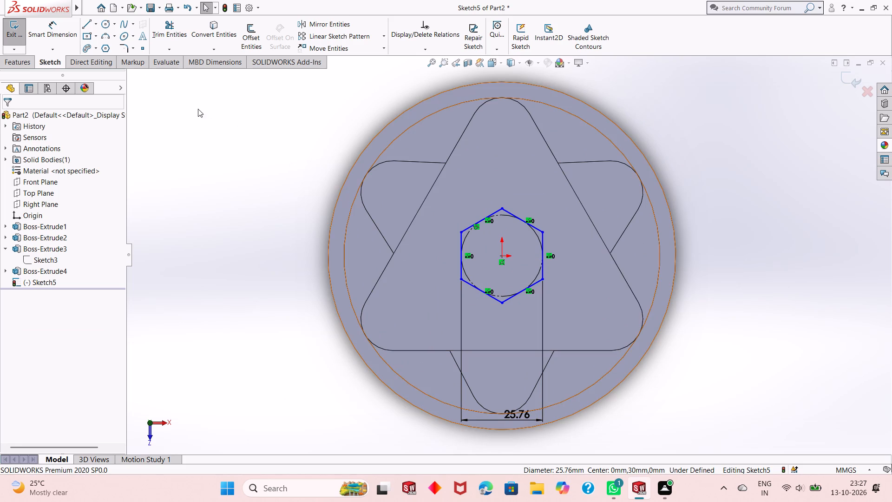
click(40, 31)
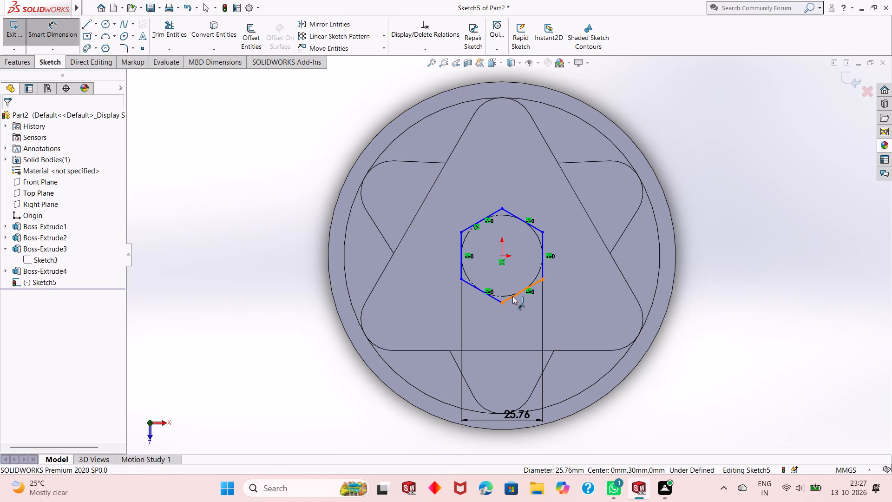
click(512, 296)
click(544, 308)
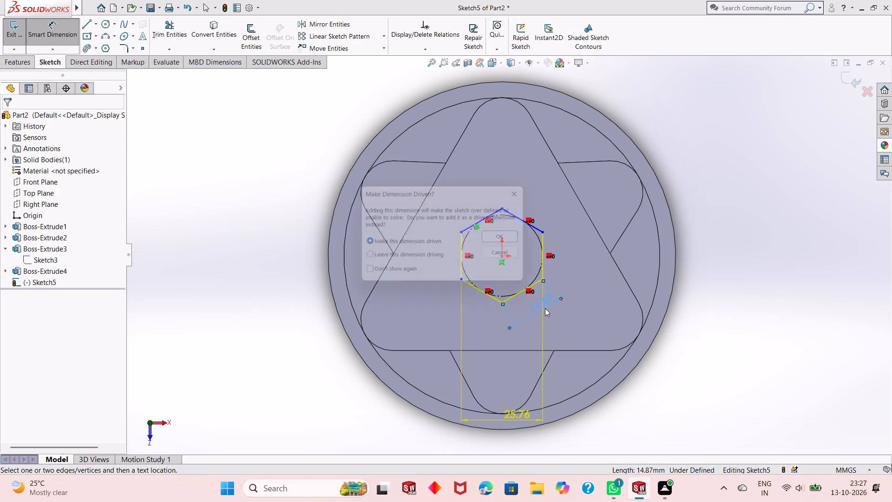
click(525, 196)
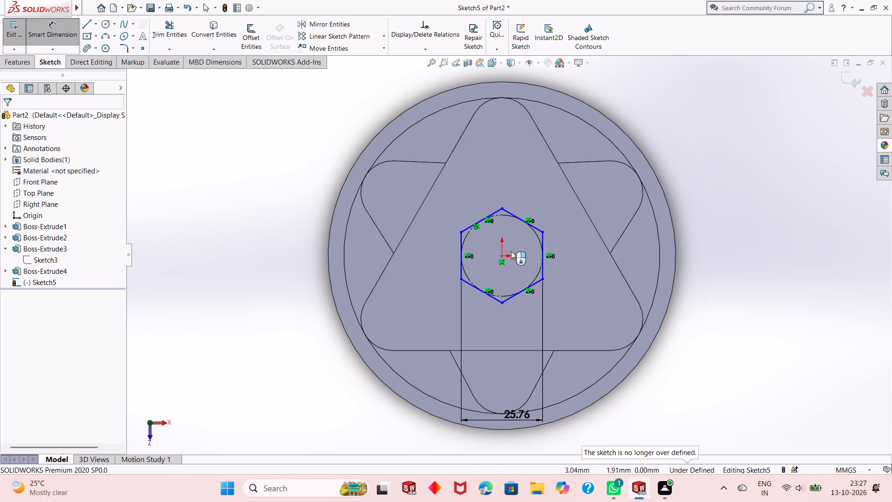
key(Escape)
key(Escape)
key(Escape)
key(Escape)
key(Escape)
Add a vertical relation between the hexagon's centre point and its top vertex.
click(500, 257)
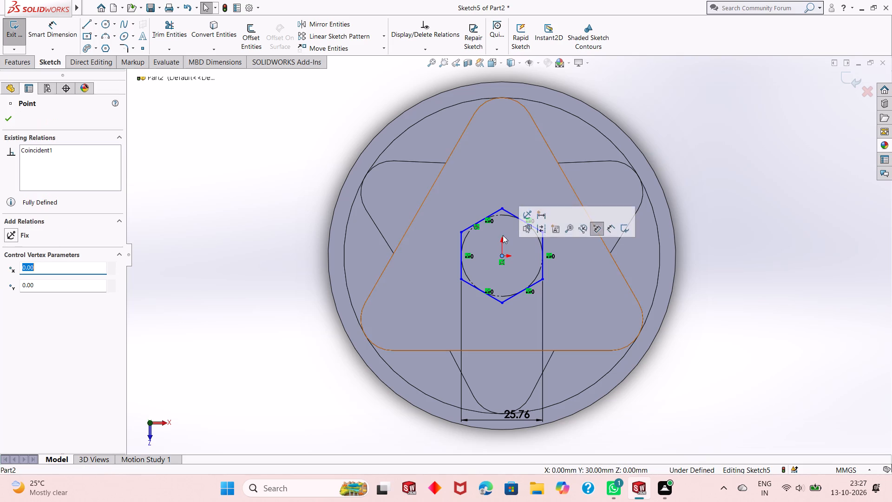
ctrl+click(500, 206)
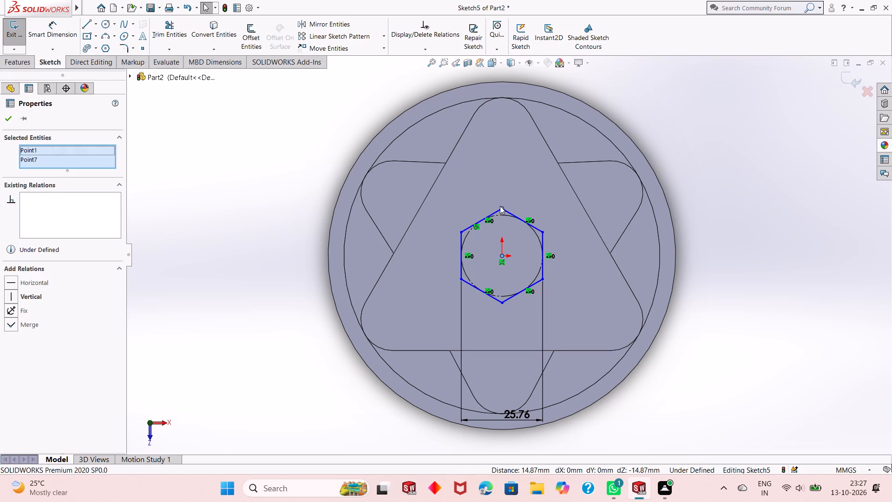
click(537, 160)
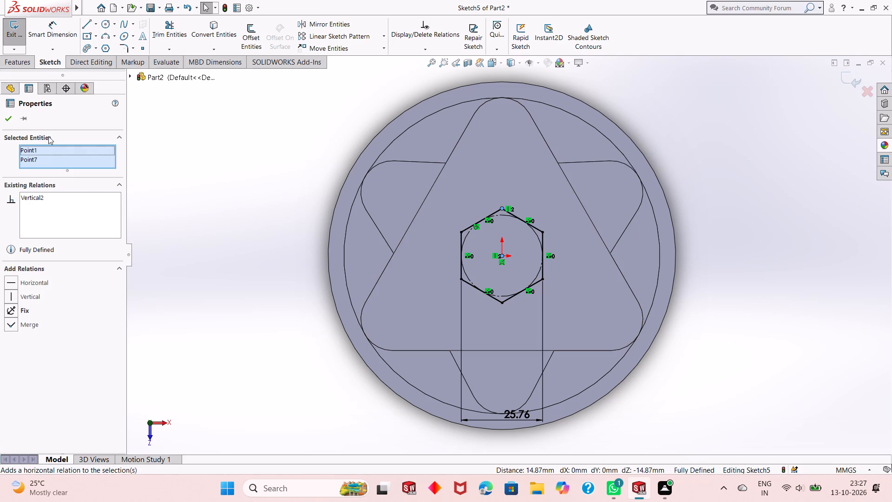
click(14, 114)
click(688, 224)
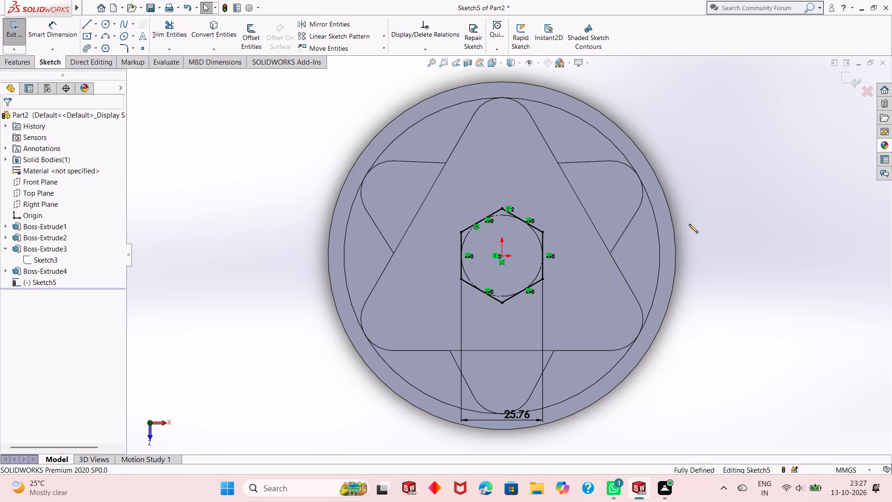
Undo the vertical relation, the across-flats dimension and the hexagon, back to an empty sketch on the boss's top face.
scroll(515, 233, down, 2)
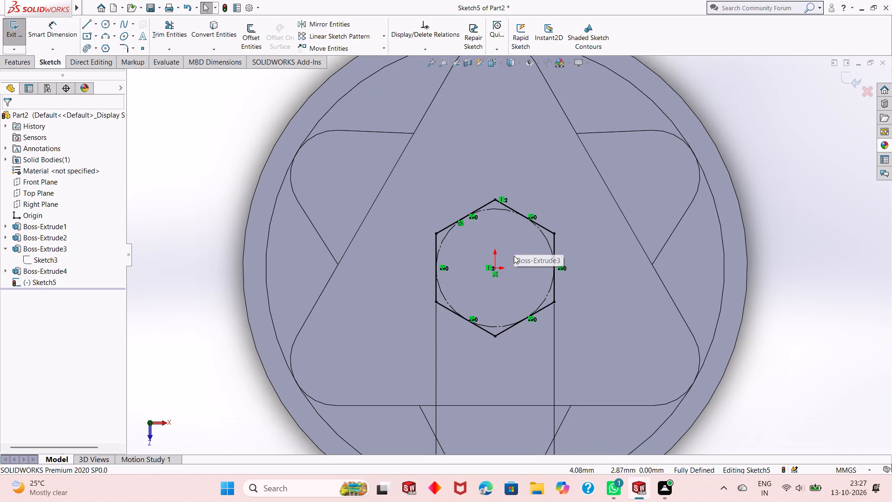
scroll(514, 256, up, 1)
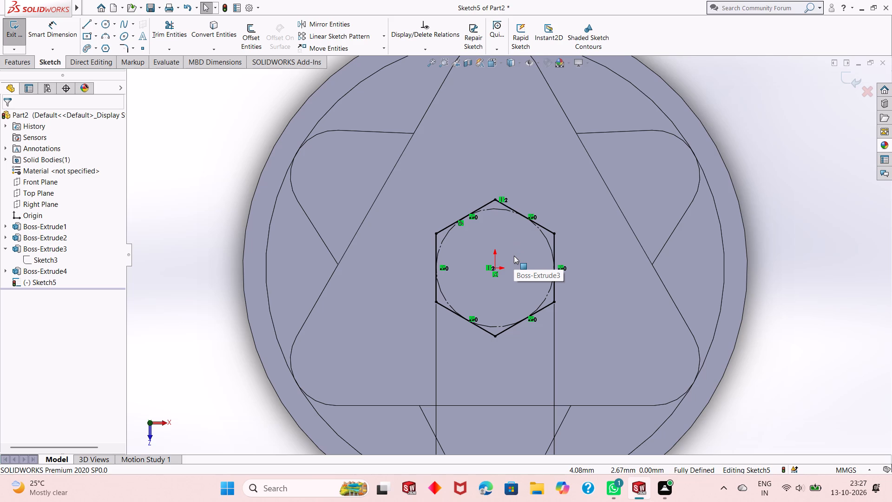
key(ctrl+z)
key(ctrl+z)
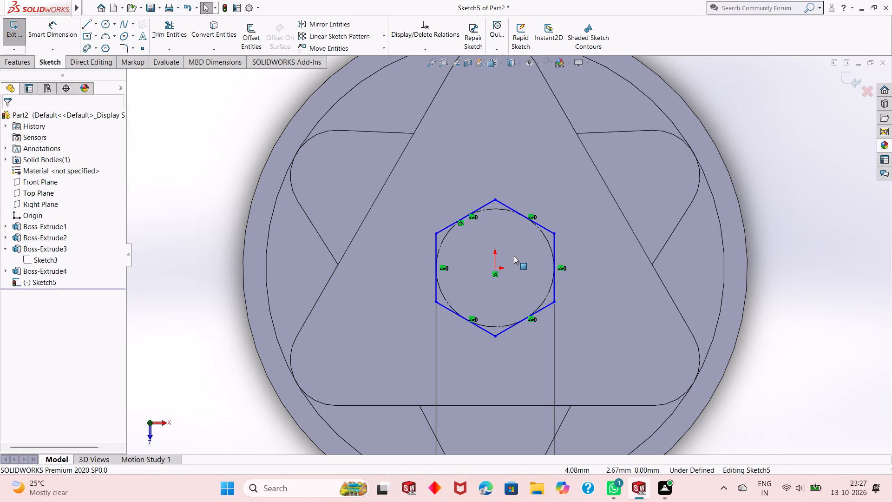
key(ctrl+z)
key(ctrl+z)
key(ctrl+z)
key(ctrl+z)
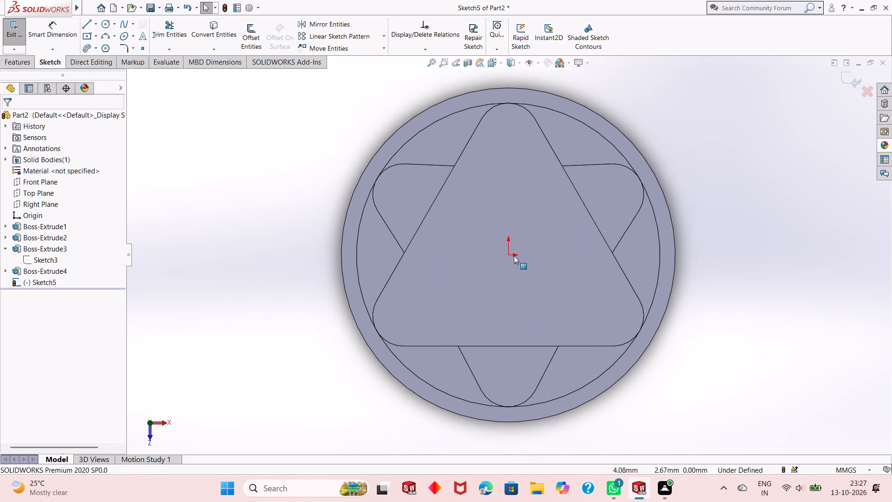
Draw a circle about 54.7 mm in diameter centred on the origin and convert it to construction geometry.
scroll(514, 256, down, 1)
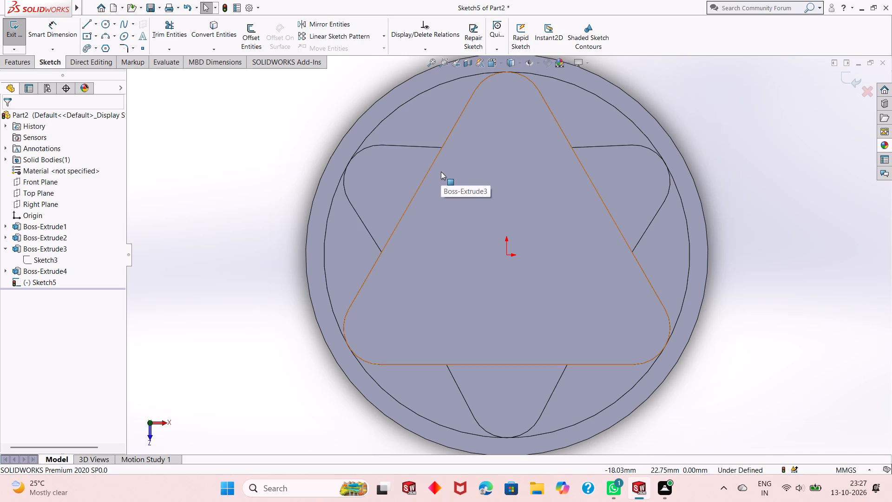
scroll(441, 172, up, 1)
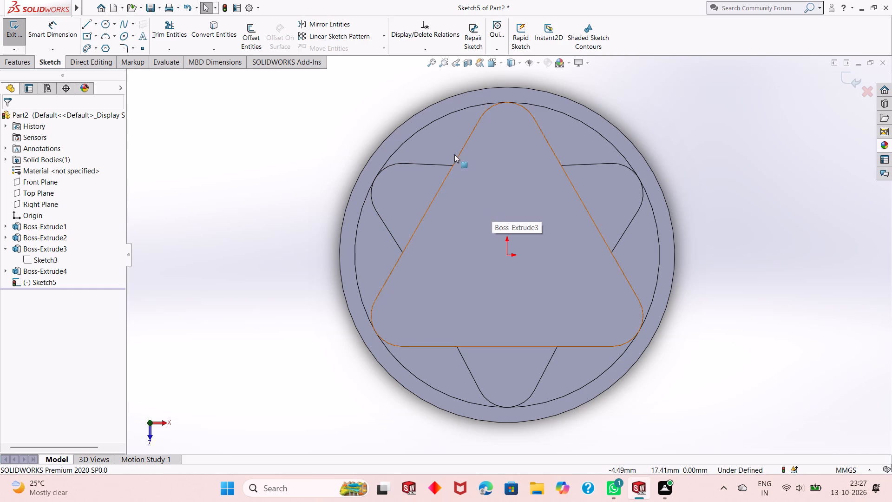
click(104, 26)
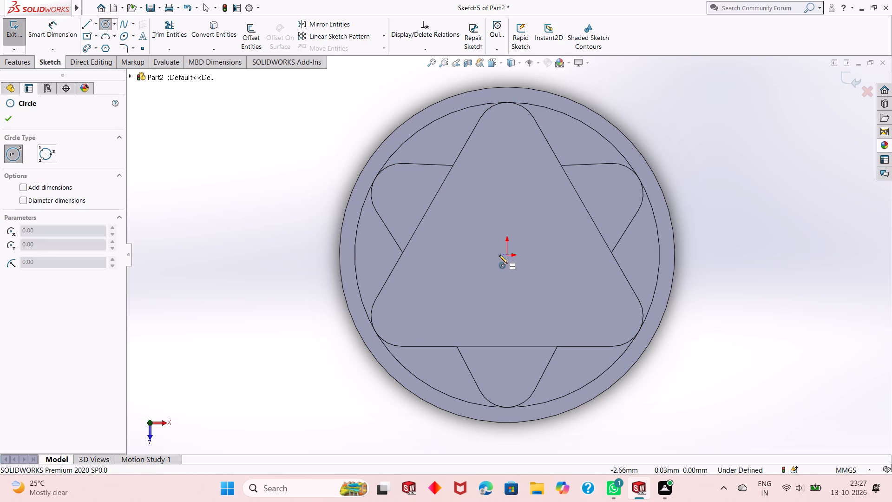
click(506, 256)
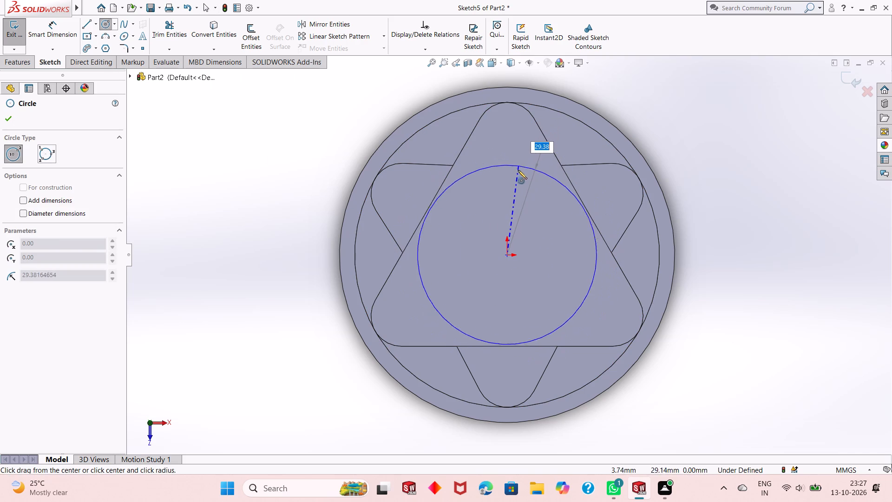
click(517, 172)
right_click(220, 172)
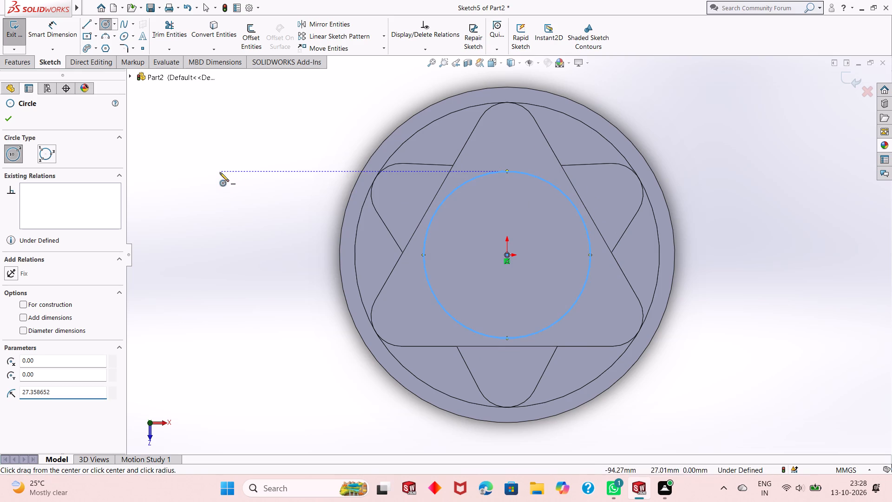
click(232, 179)
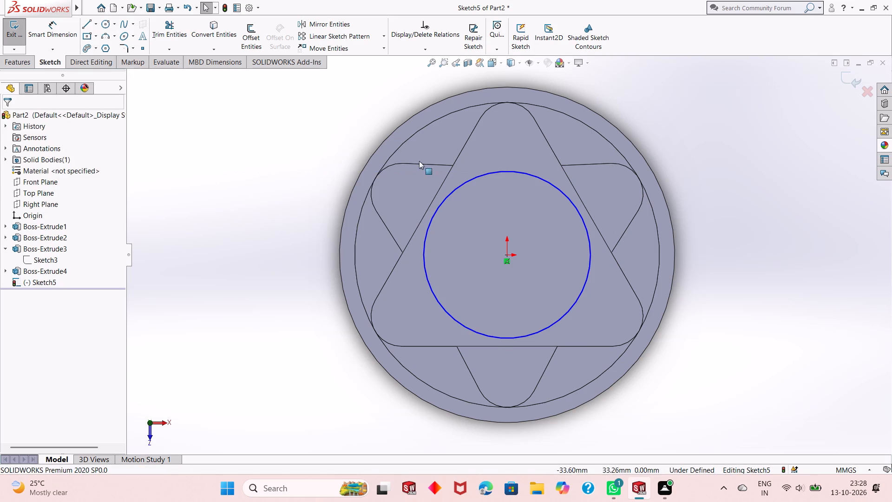
click(460, 186)
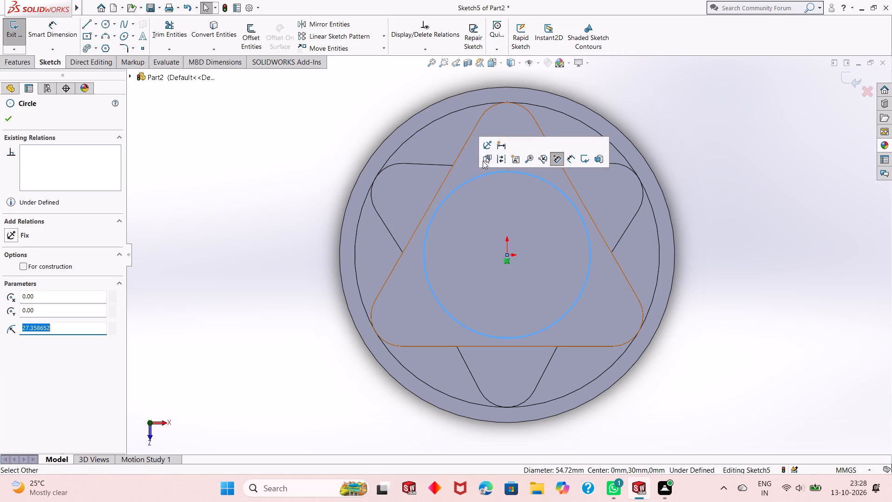
click(497, 159)
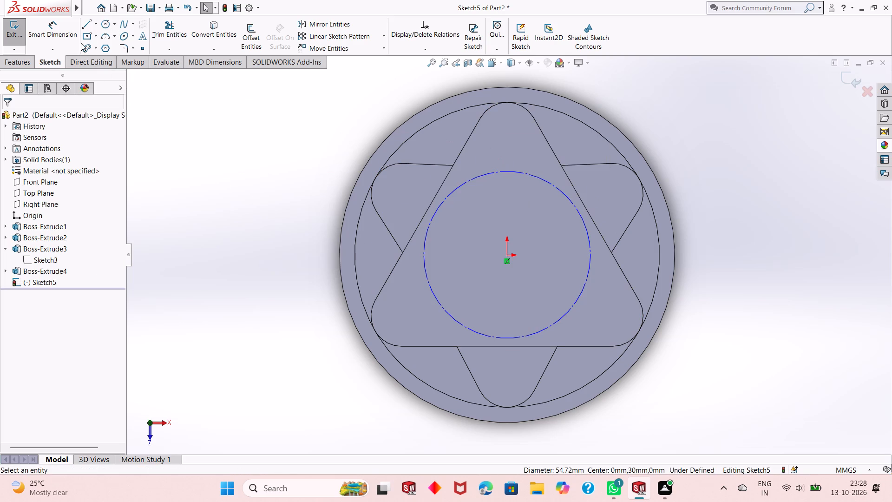
Dimension the construction circle centred on the origin and set its diameter to 46 mm.
click(69, 33)
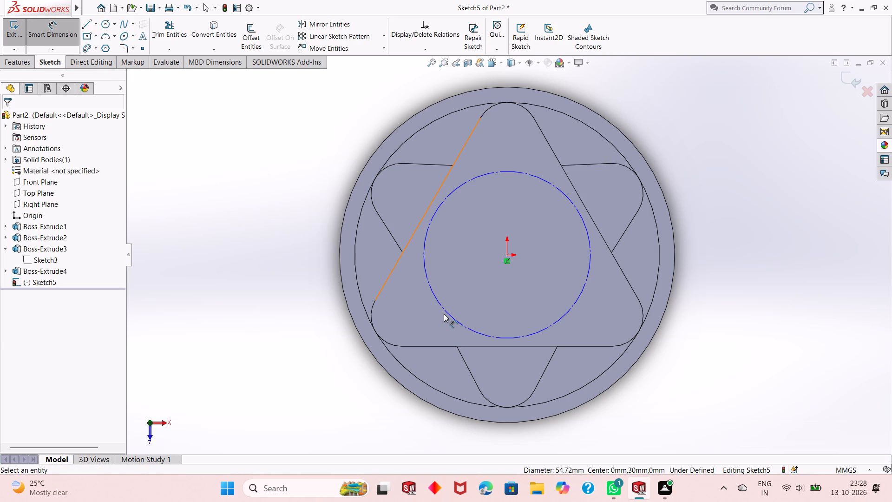
click(446, 314)
click(327, 381)
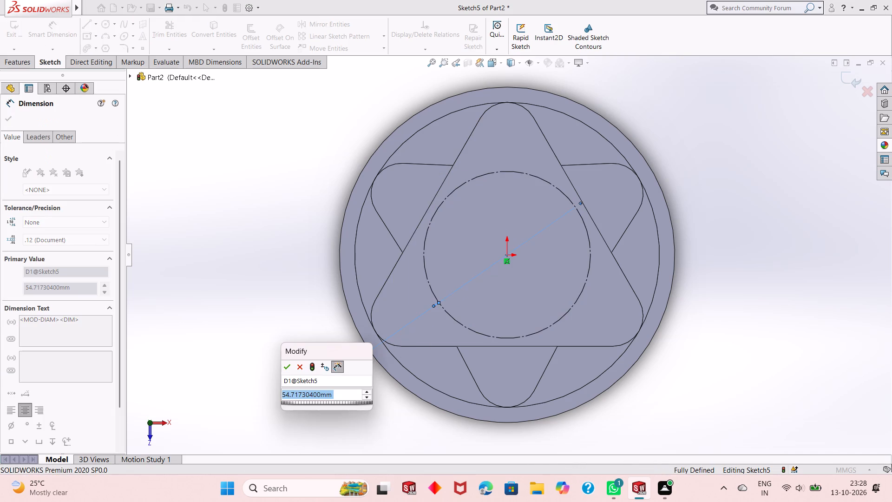
text(46)
key(Return)
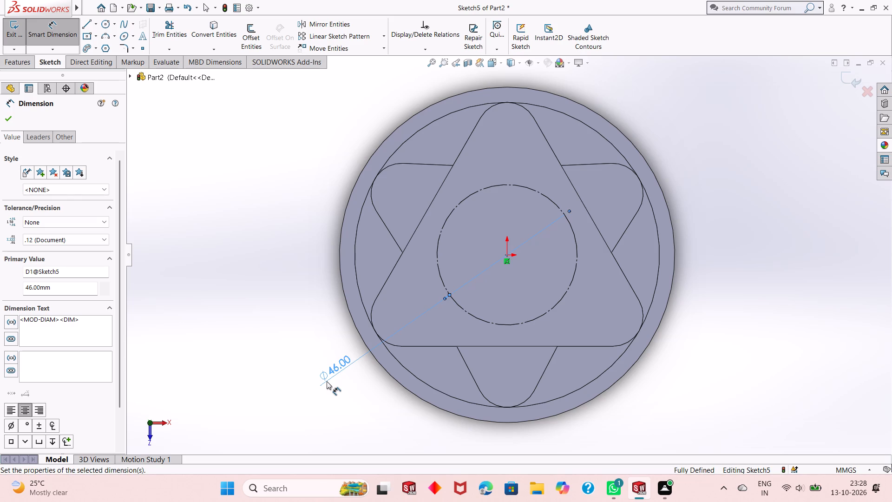
key(Escape)
key(Escape)
Draw a centerline about 30.2 mm long from the origin, leaning slightly left of vertical and passing beyond the construction circle.
scroll(473, 361, up, 1)
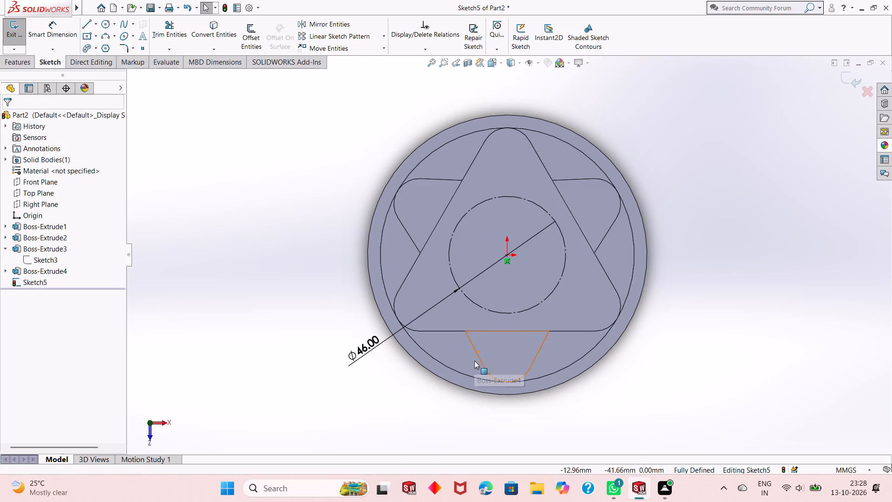
scroll(519, 229, down, 1)
click(97, 26)
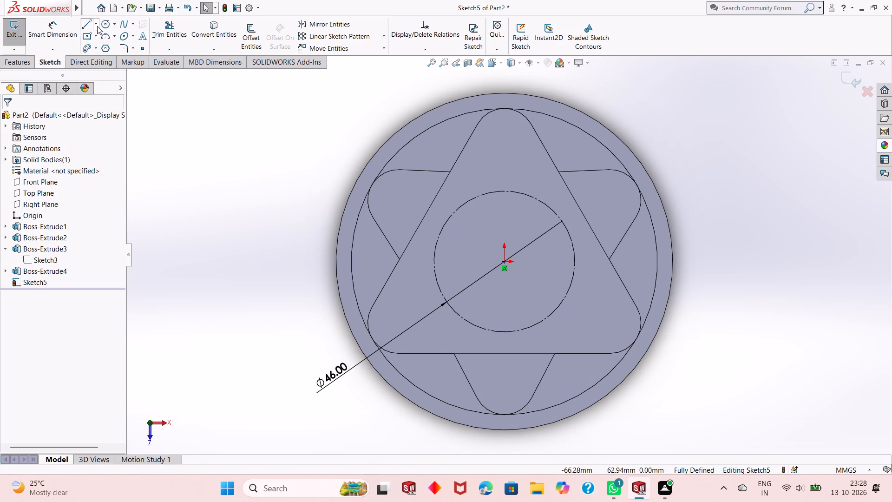
click(114, 50)
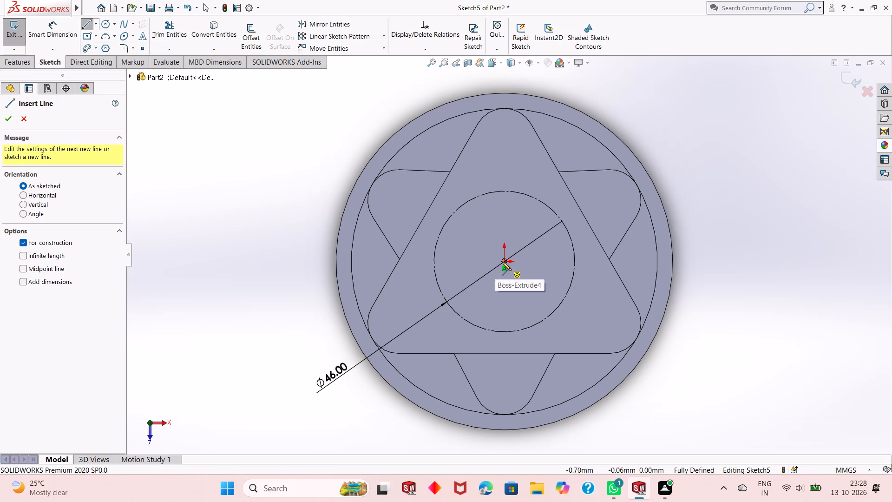
click(502, 262)
click(473, 174)
key(Escape)
key(Escape)
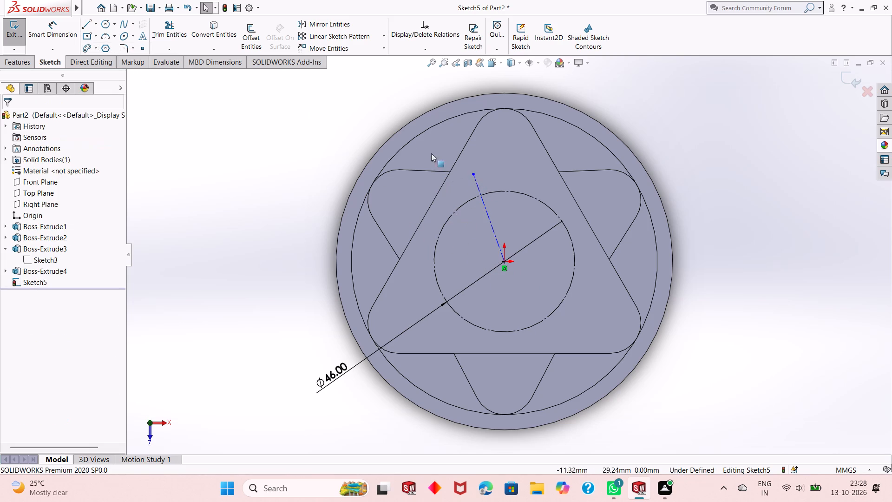
Dimension the angle between the centerline and the vertical direction through the origin as 10°.
click(49, 40)
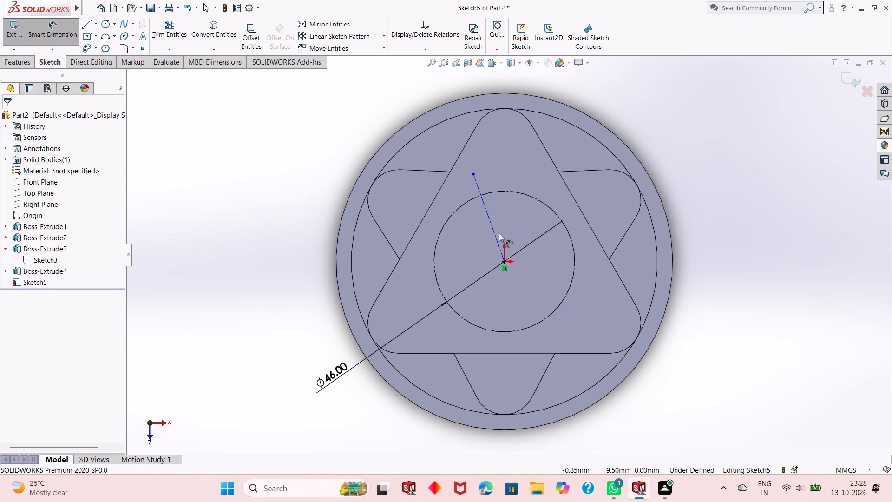
click(497, 235)
click(504, 263)
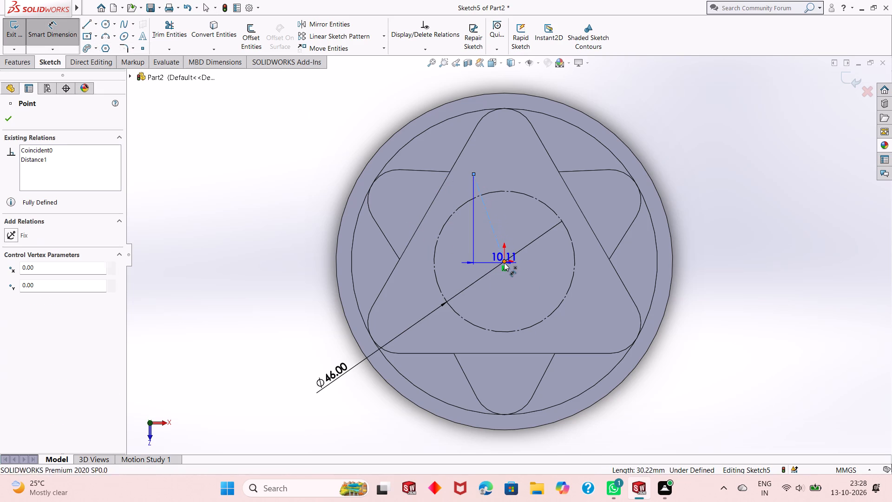
click(505, 234)
click(500, 221)
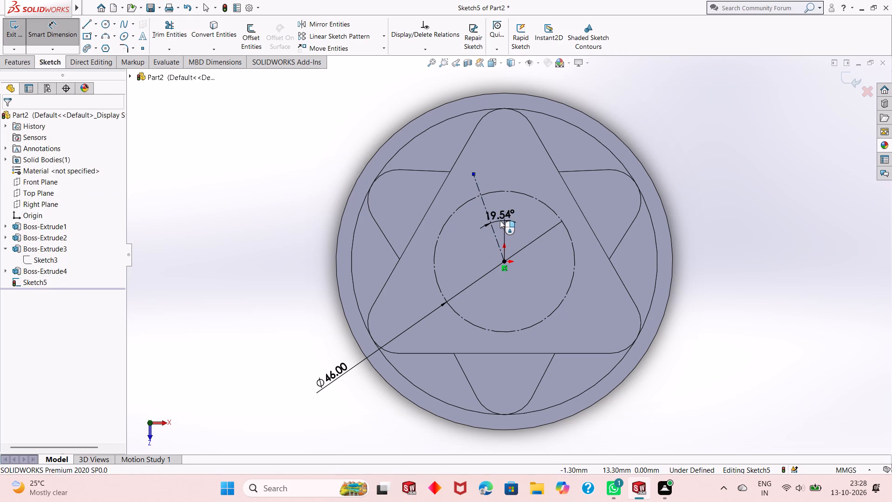
text(10)
key(Return)
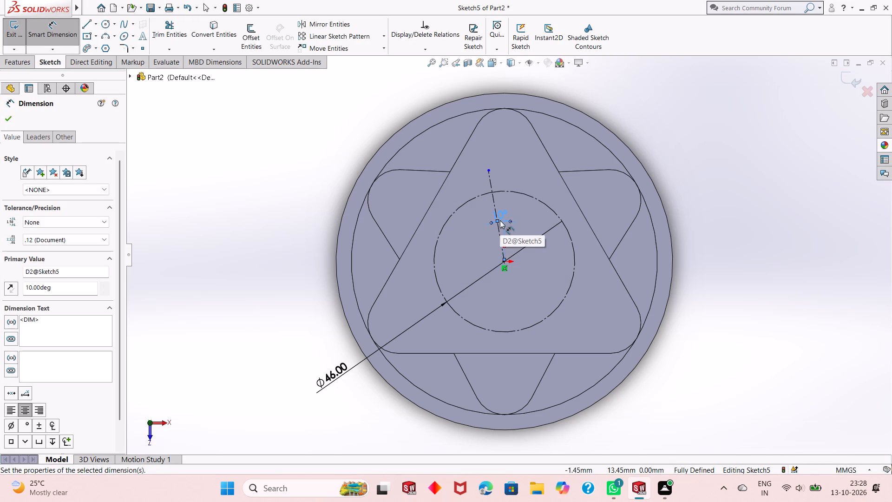
key(Escape)
key(Escape)
Draw a circle about 6.8 mm in diameter centred where the 10° centerline crosses the 46 mm construction circle.
scroll(499, 192, down, 2)
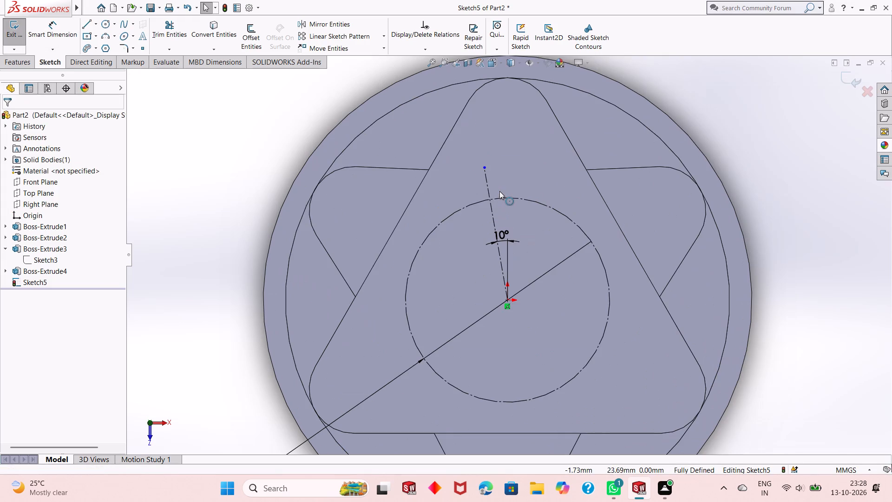
click(106, 29)
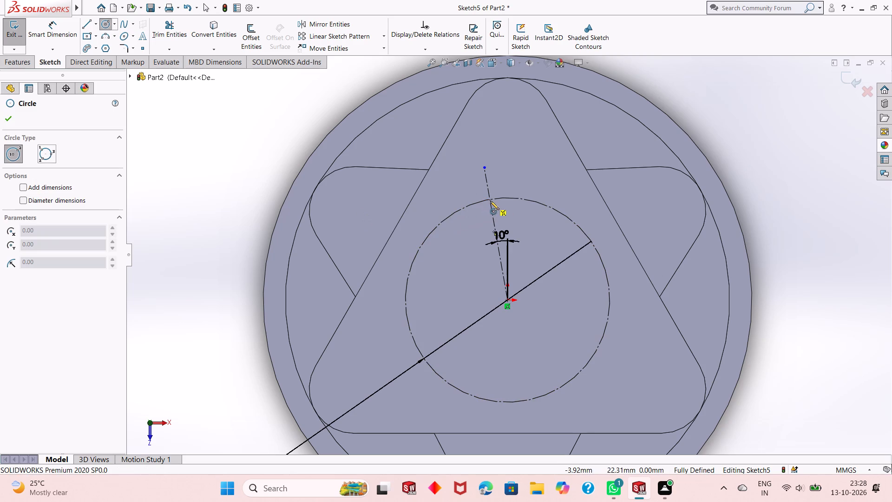
click(490, 199)
click(497, 186)
key(Escape)
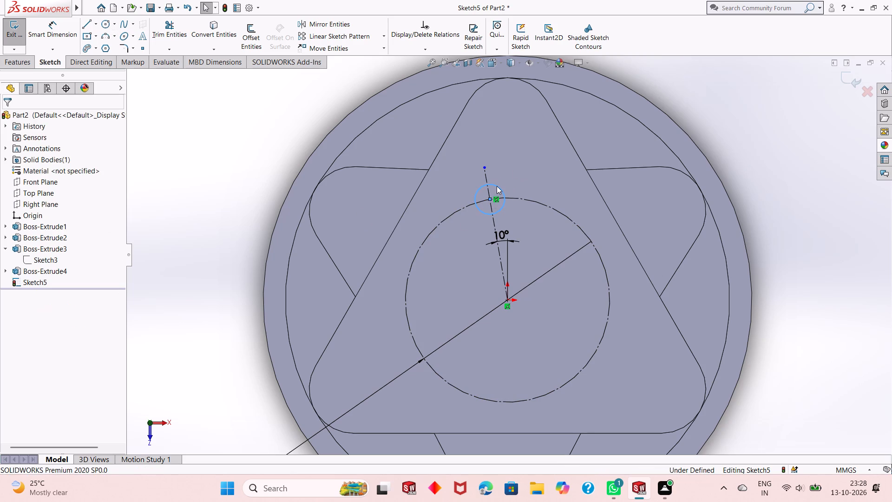
Dimension the small circle on the construction circle and set its diameter to 4 mm.
click(72, 37)
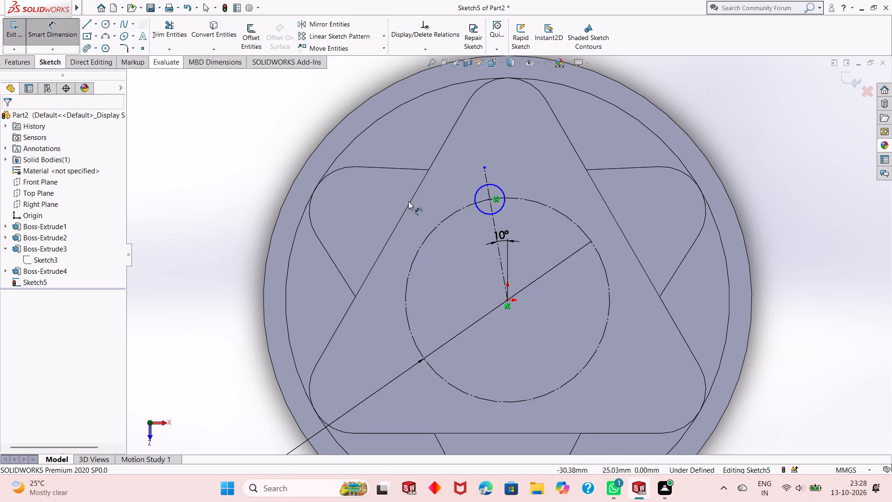
click(495, 210)
click(502, 210)
click(512, 218)
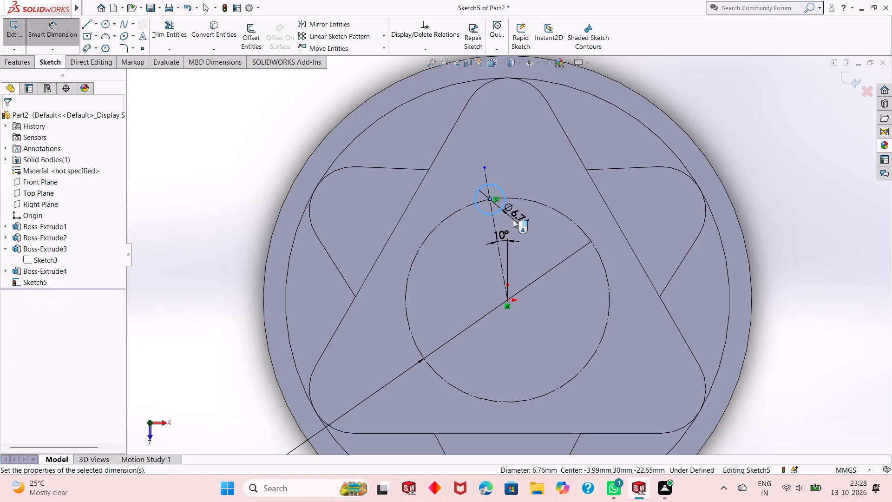
key(4)
key(Return)
key(Escape)
key(Escape)
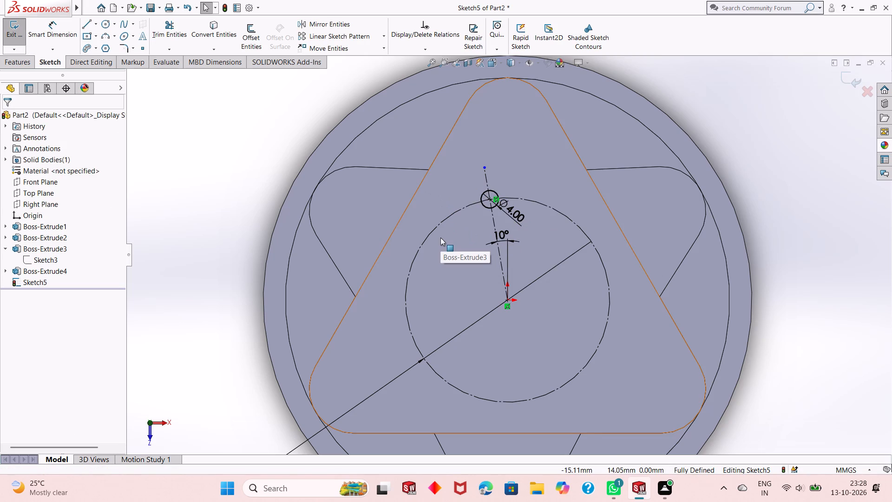
Draw a second centerline about 34.2 mm long from the origin toward the triangular boss's lower-left corner.
scroll(460, 218, up, 1)
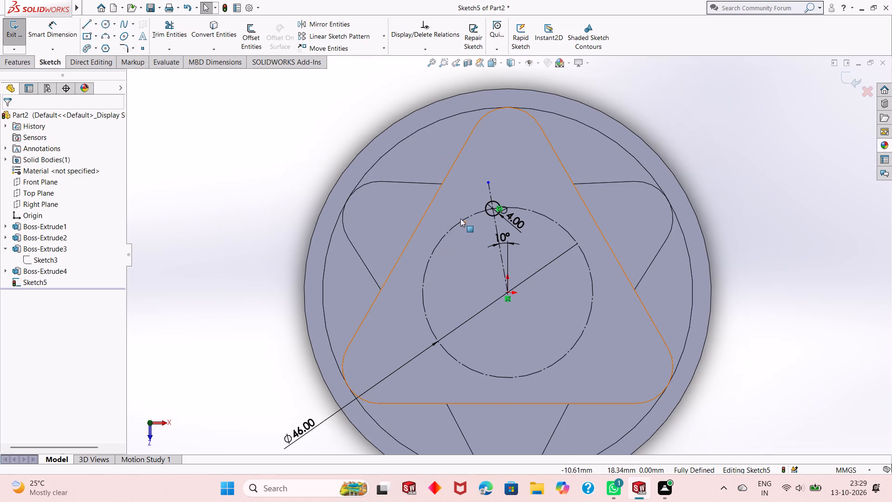
click(95, 26)
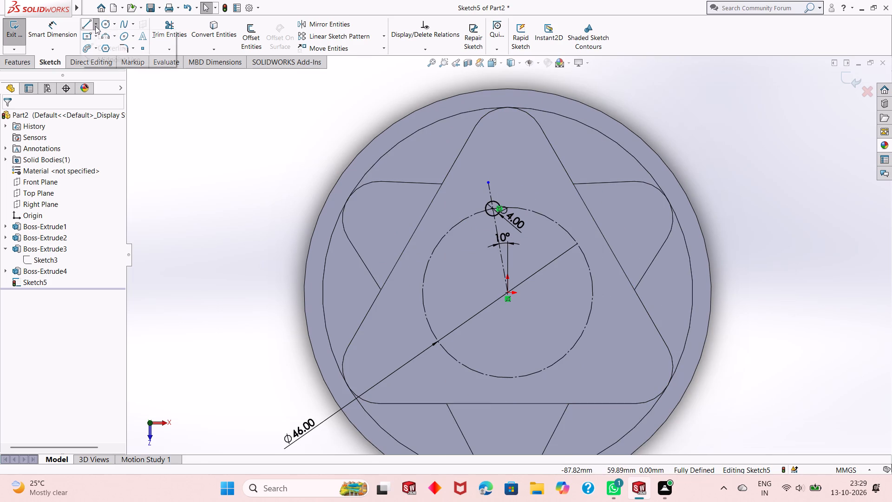
click(99, 44)
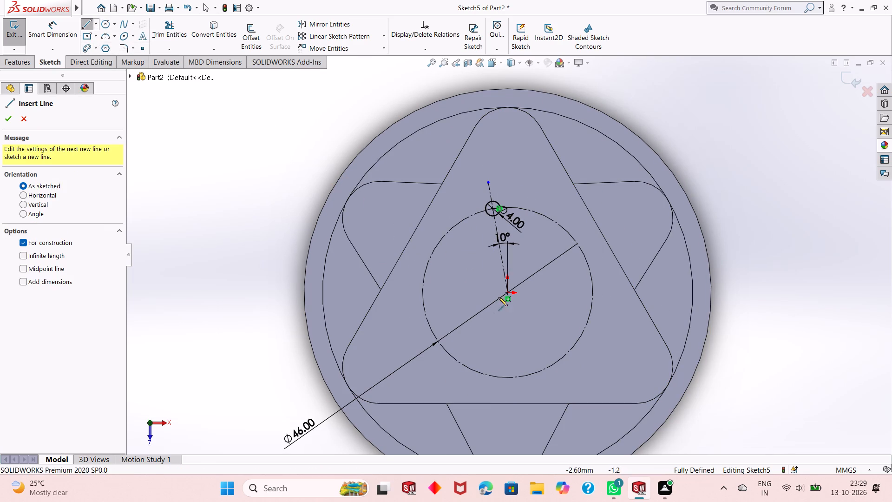
click(508, 293)
click(402, 362)
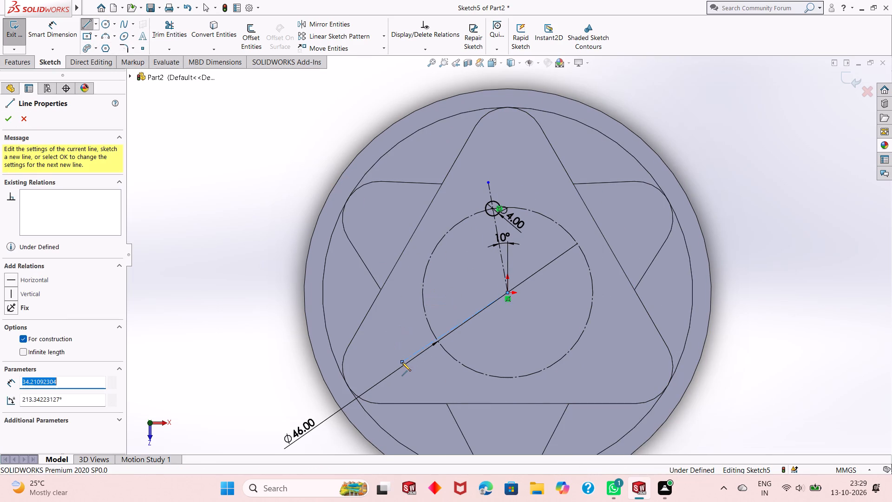
key(Escape)
key(Escape)
key(Escape)
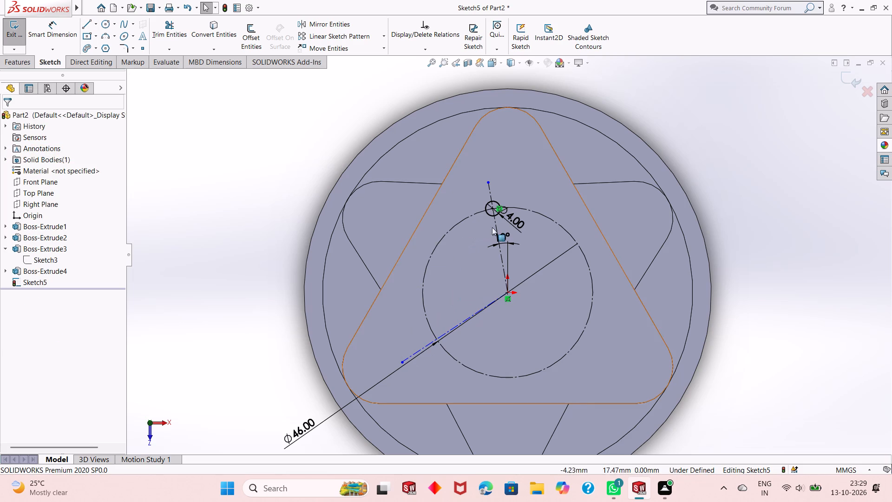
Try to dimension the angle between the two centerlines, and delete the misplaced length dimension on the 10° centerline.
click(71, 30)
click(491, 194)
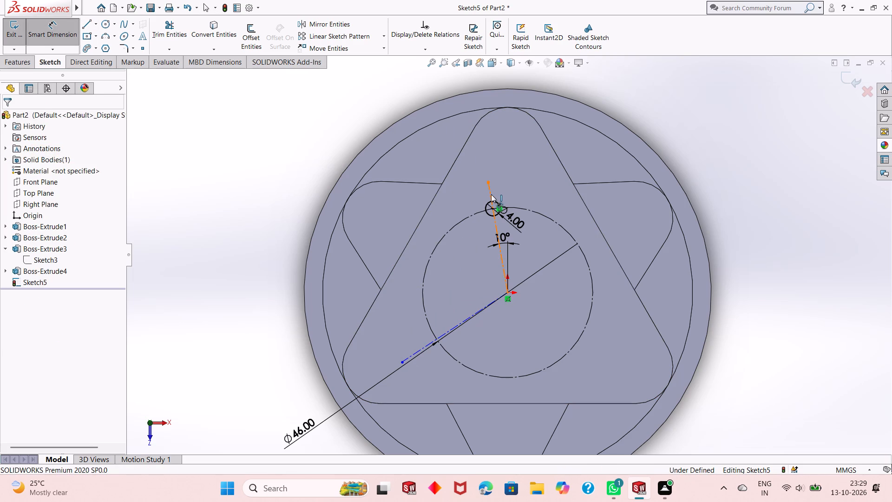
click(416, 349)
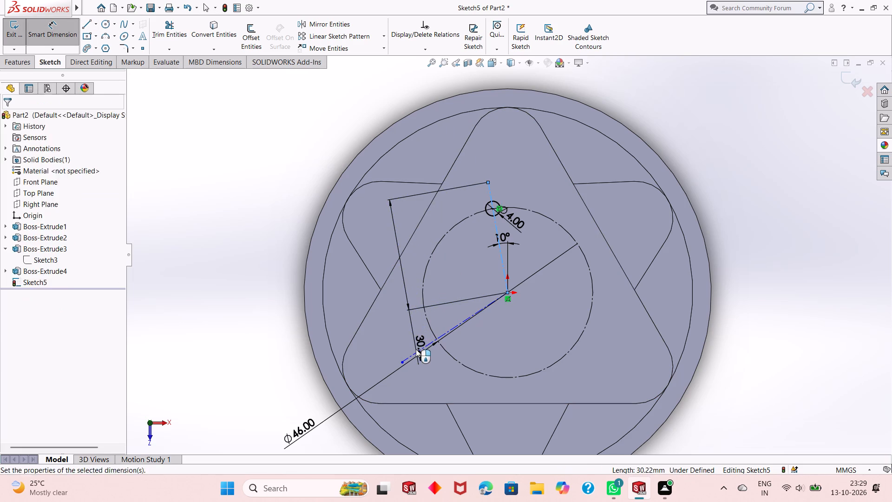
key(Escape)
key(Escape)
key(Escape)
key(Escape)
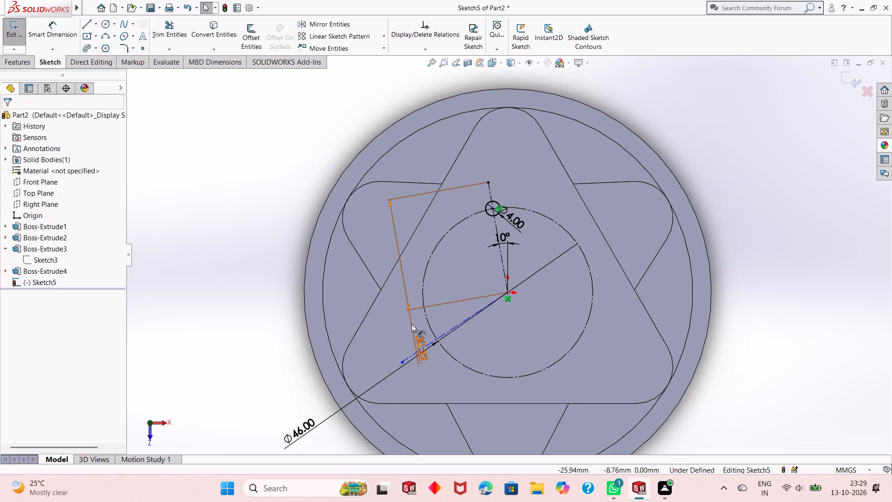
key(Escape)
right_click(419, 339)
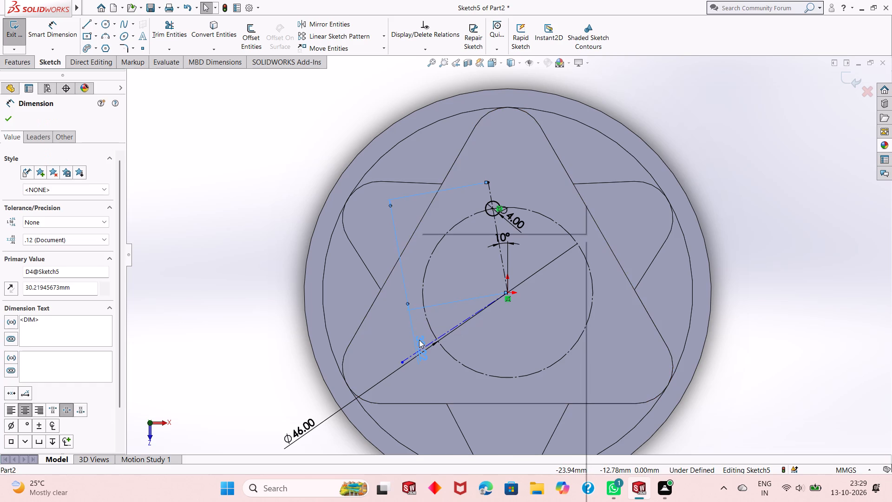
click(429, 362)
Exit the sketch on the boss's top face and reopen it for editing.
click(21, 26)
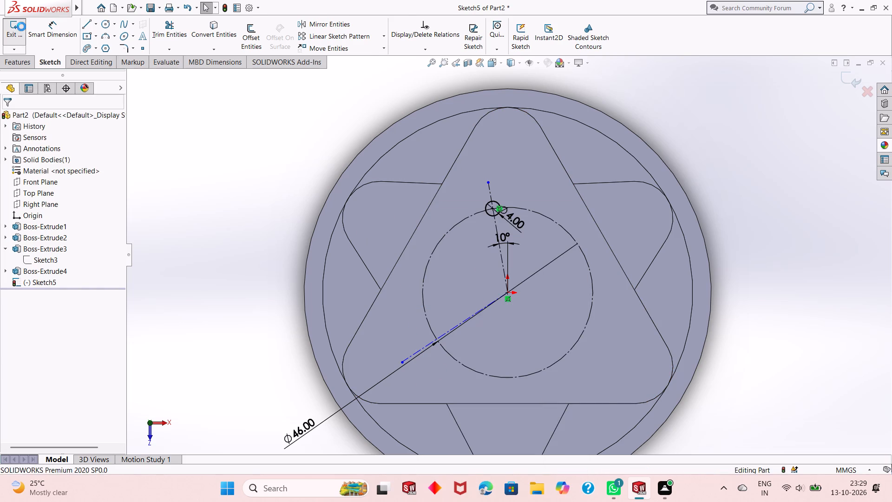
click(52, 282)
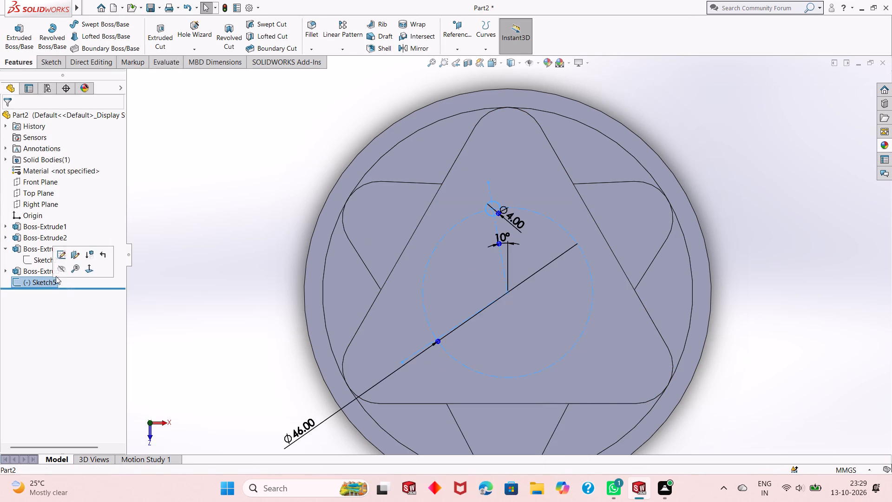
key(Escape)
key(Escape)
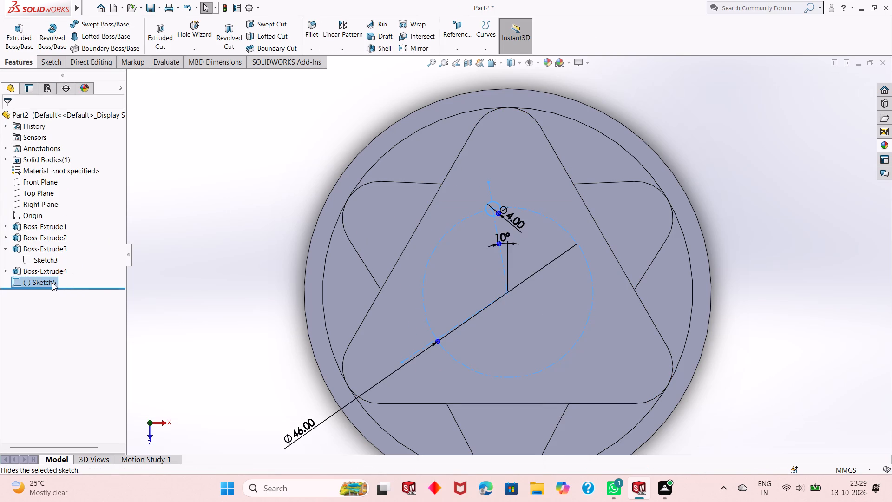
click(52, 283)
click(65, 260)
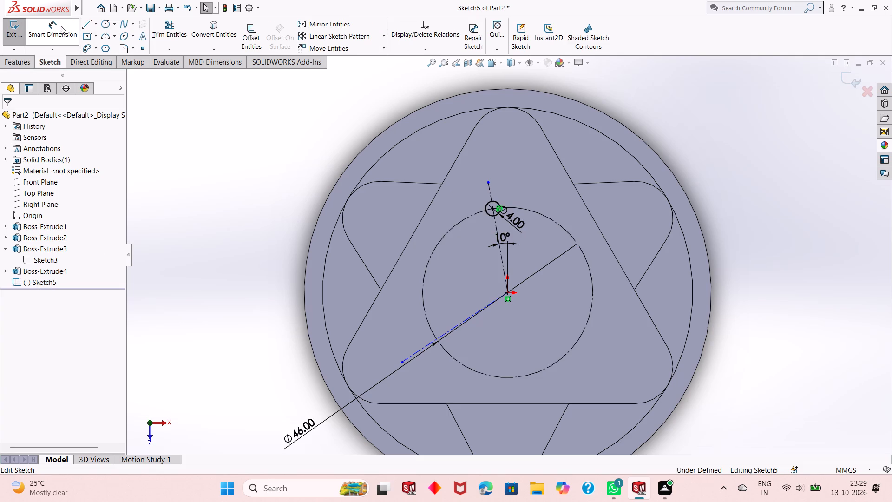
Dimension the angle between the lower-left centerline and the 10° centerline as 100°.
click(61, 32)
click(419, 349)
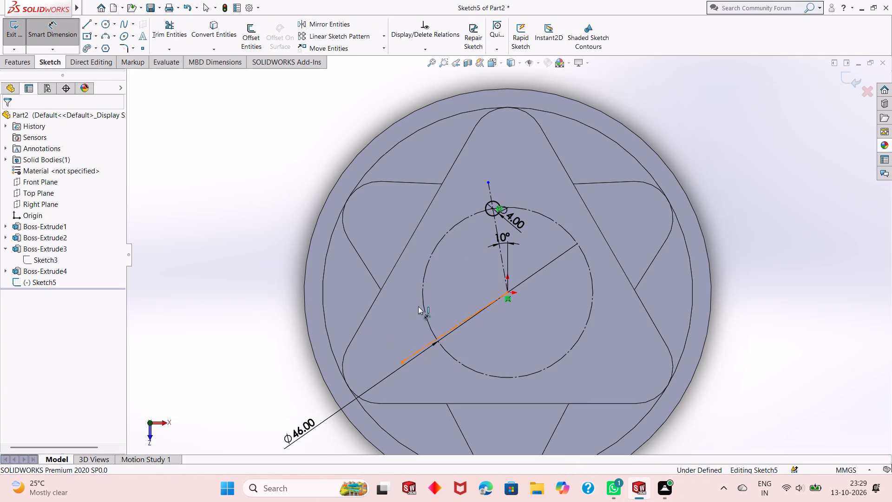
click(490, 189)
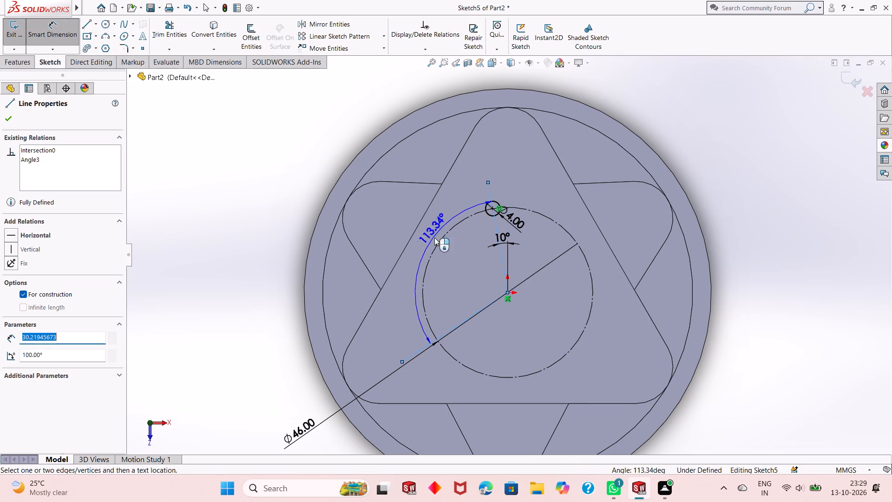
click(408, 267)
text(100)
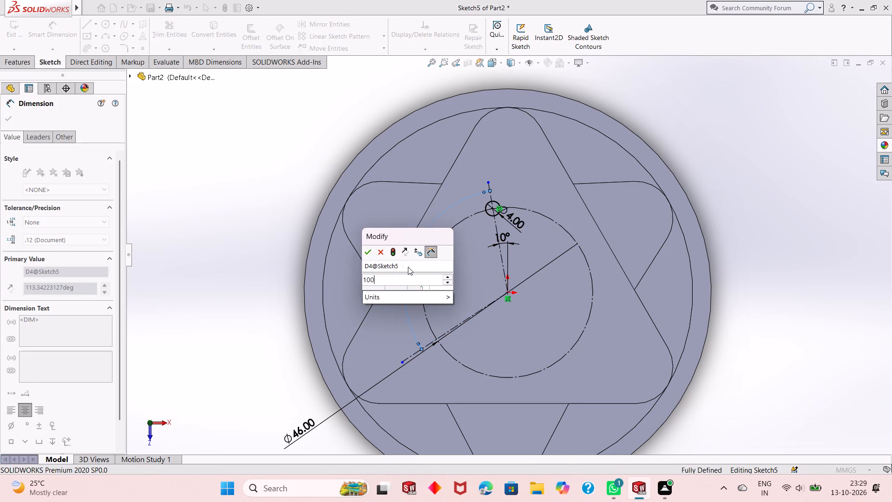
key(Return)
key(Escape)
key(Escape)
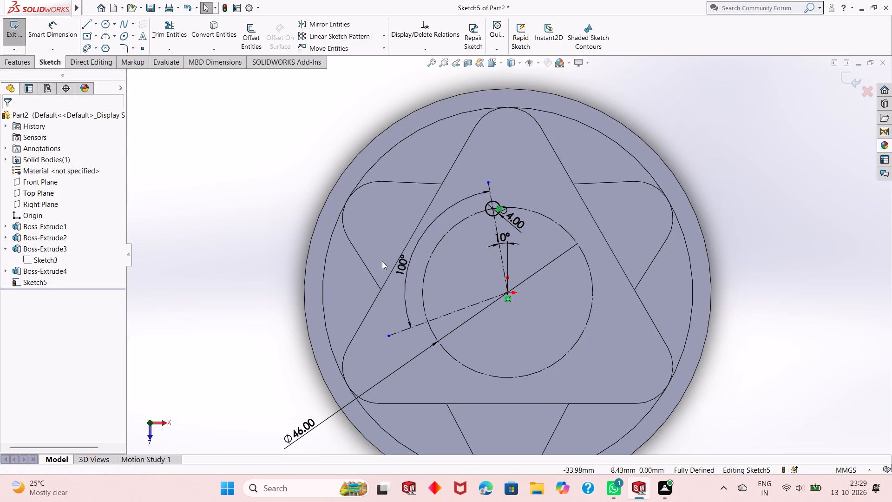
key(Escape)
Draw a circle of about 3.2 mm radius where the lower-left centerline crosses the 46 mm construction circle.
click(105, 20)
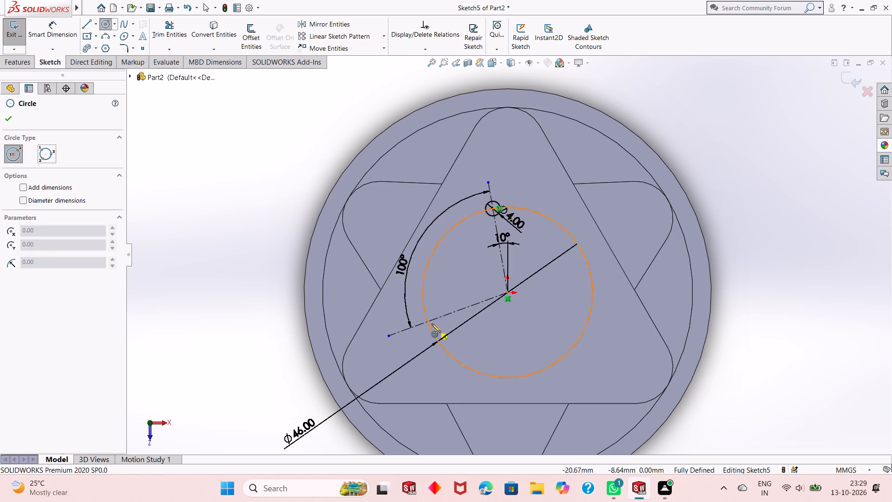
click(427, 322)
click(432, 310)
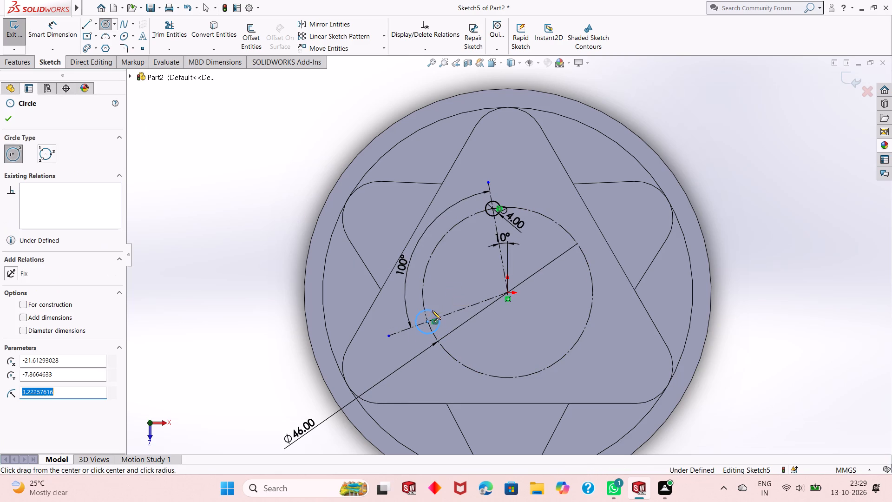
right_click(241, 292)
click(258, 302)
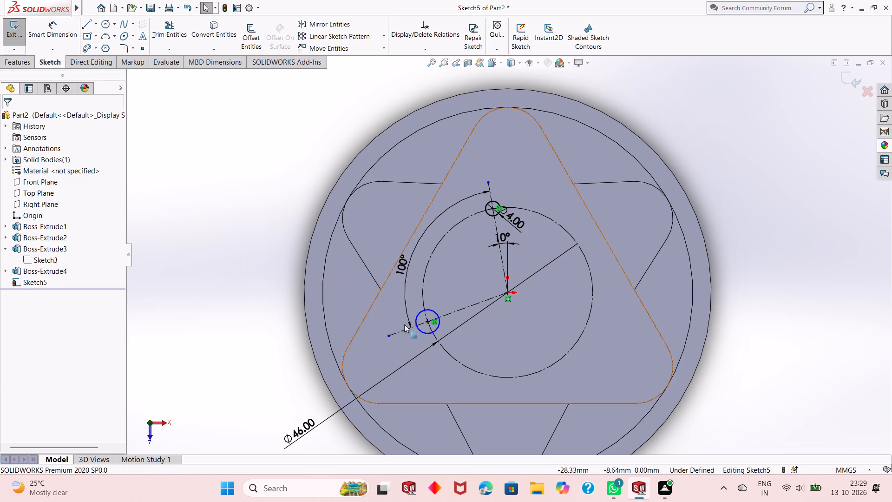
Add an Equal relation between the new lower-left circle and the 4 mm circle on the 10° centerline.
scroll(436, 327, down, 7)
scroll(431, 322, up, 3)
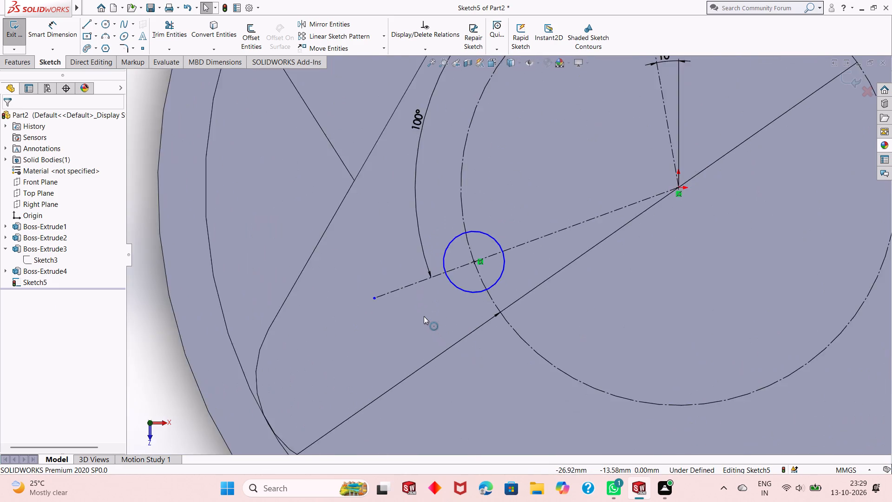
scroll(424, 316, up, 4)
click(561, 148)
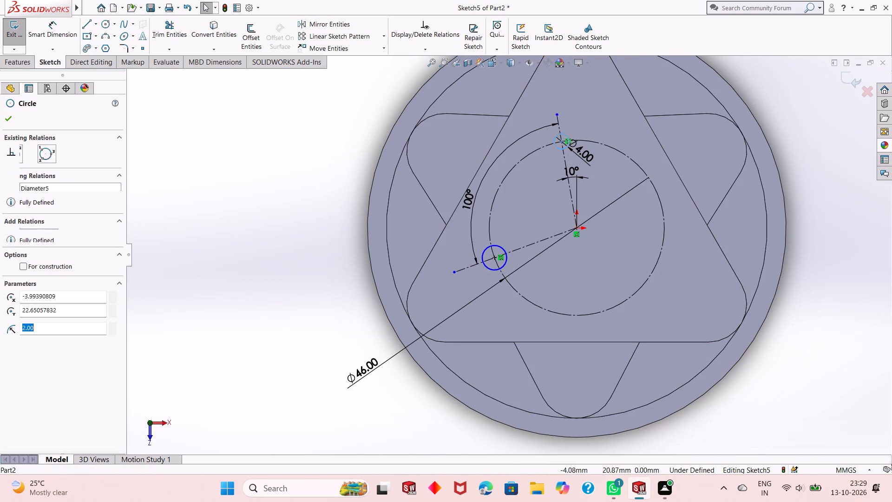
ctrl+click(488, 268)
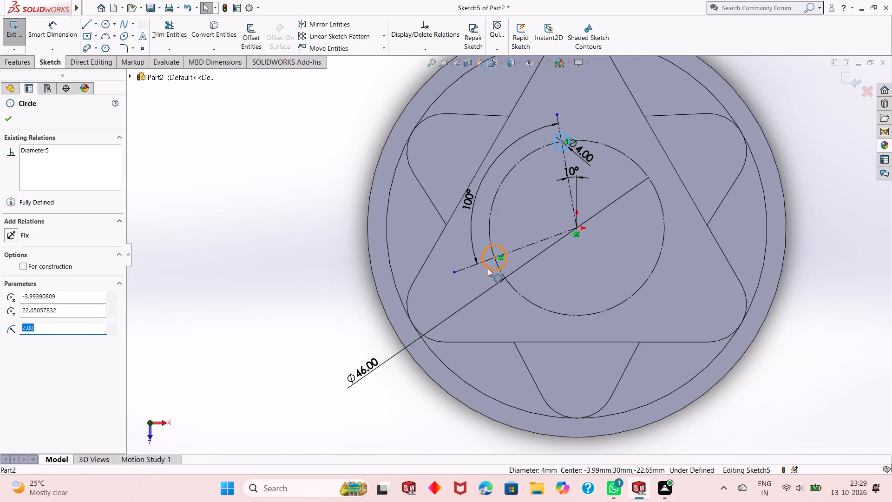
click(555, 226)
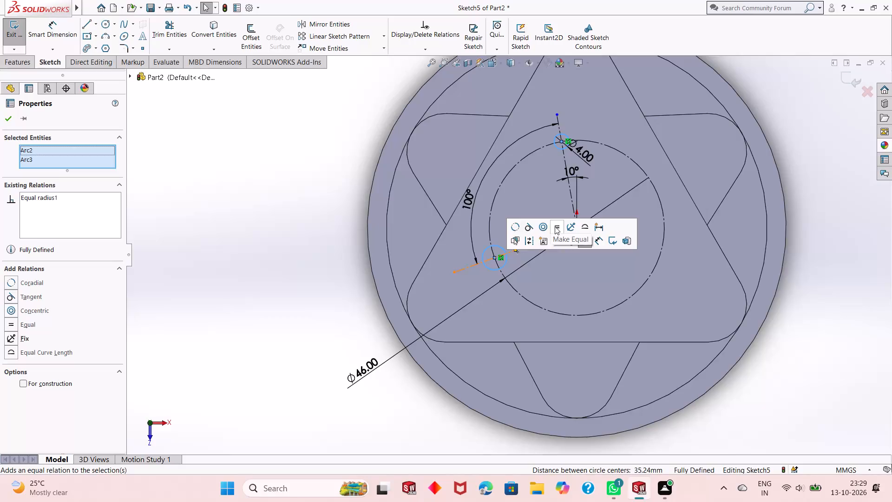
click(7, 120)
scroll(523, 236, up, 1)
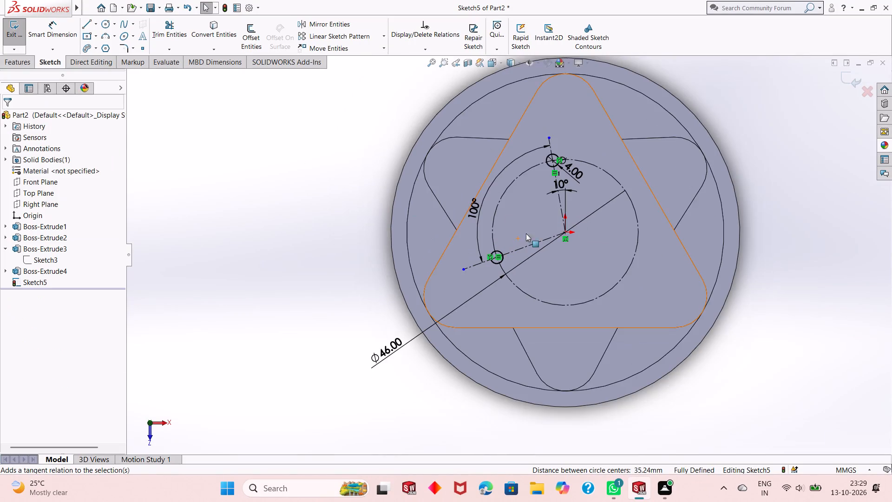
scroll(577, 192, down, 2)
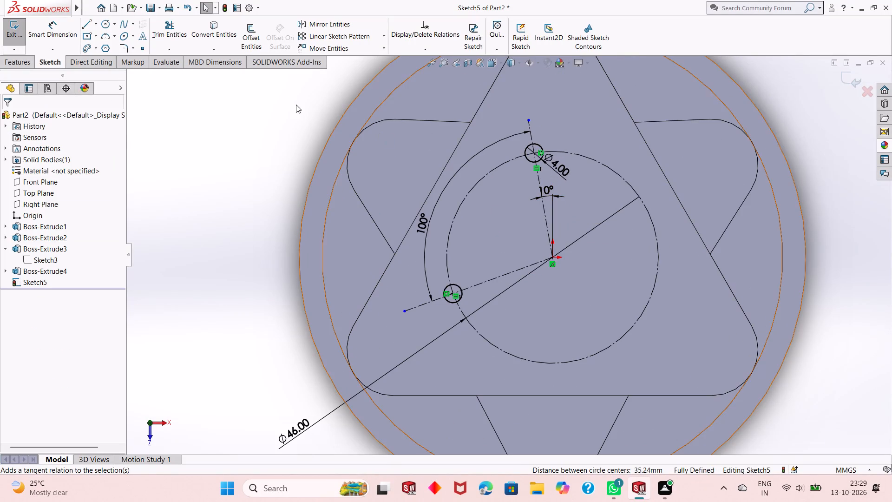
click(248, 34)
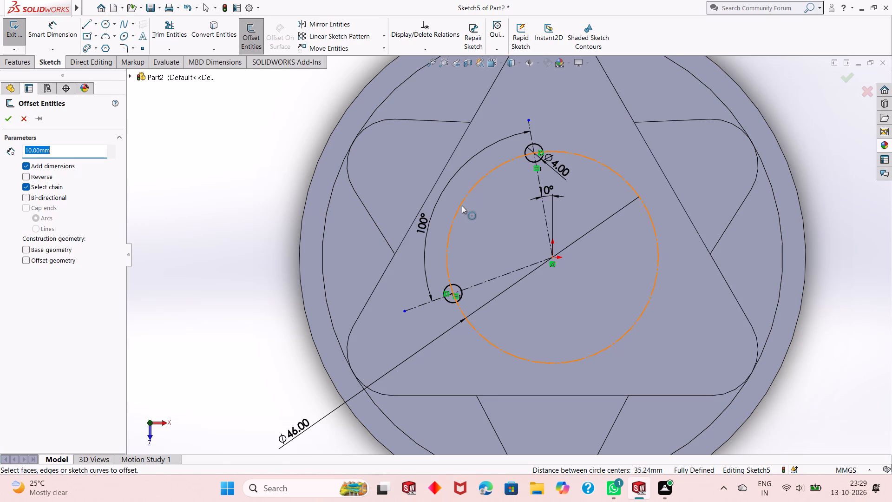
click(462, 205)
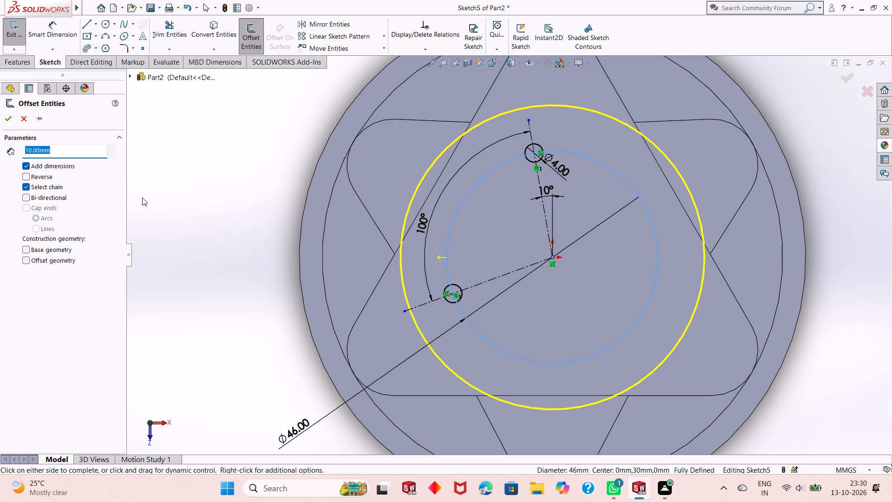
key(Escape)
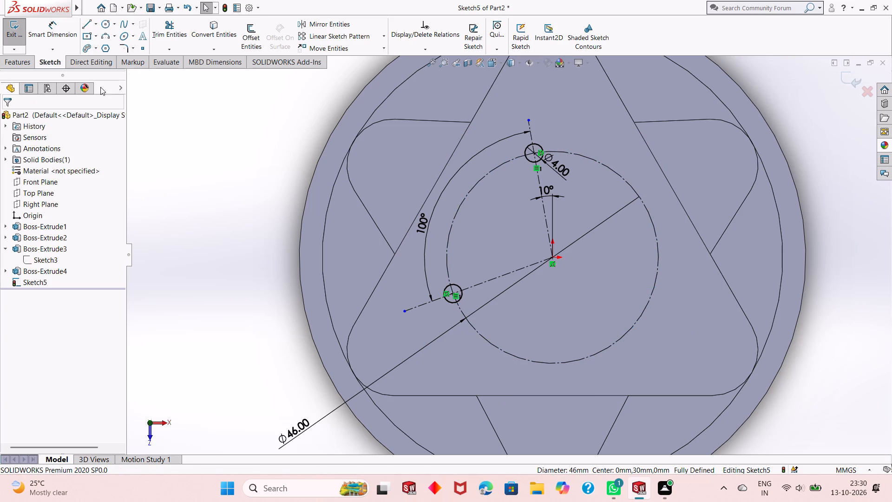
Offset the 46 mm construction circle by 2 mm bi-directionally, with dimensions added.
click(249, 39)
click(458, 210)
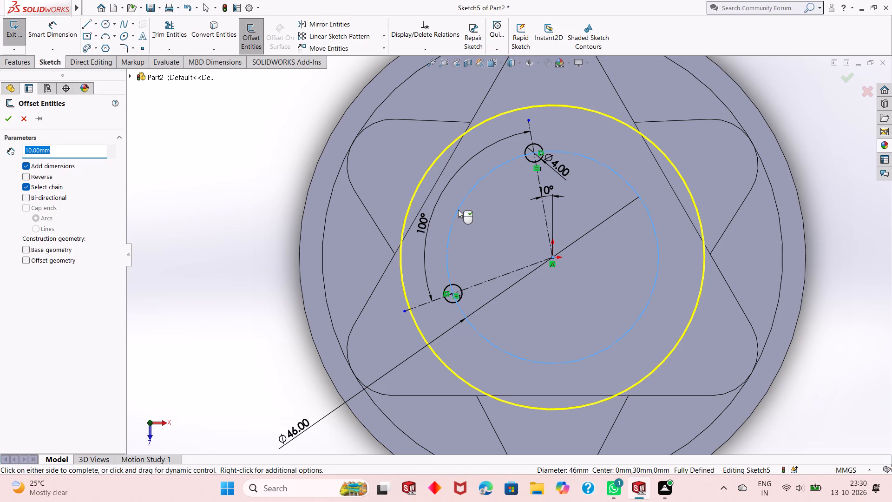
key(2)
key(Return)
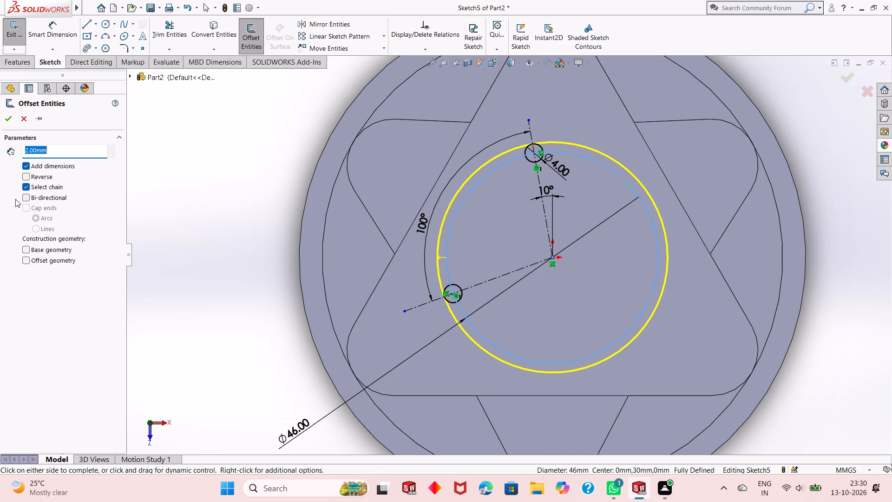
click(29, 199)
click(7, 119)
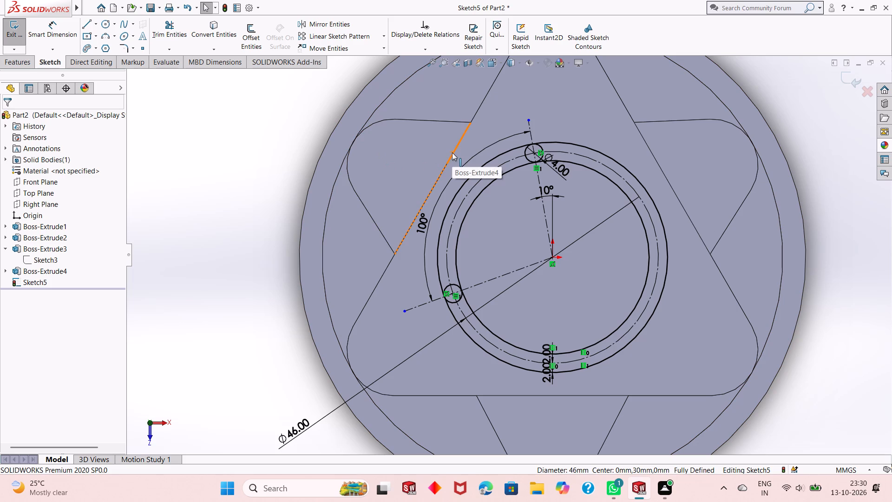
Trim the two offset circles and the 46 mm circle outside the 100° span between the small circles, keeping trimmed entities as construction geometry.
click(158, 36)
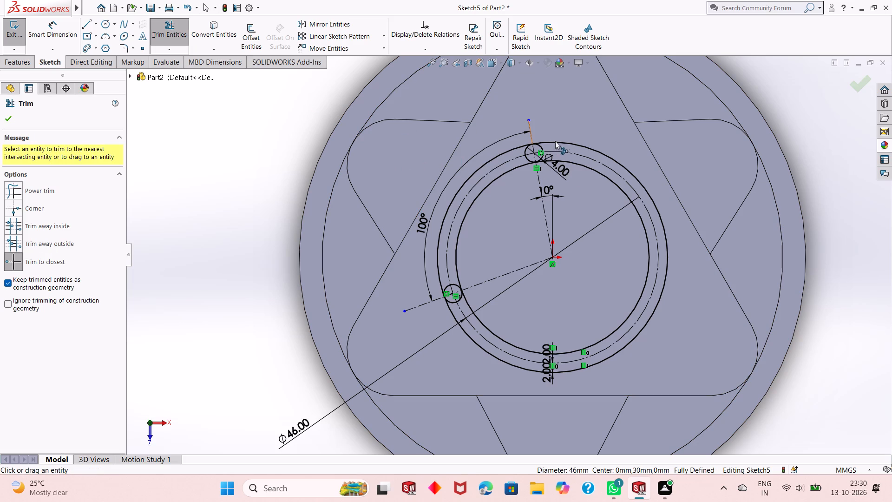
click(562, 141)
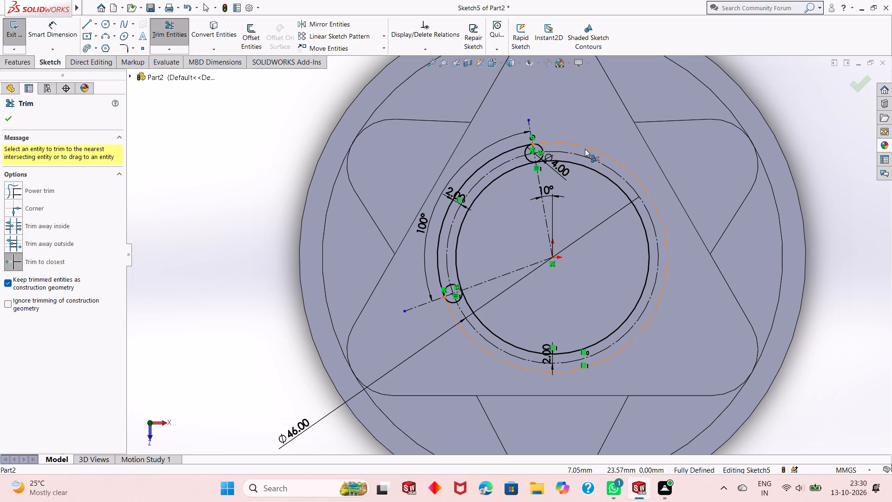
click(585, 149)
click(580, 155)
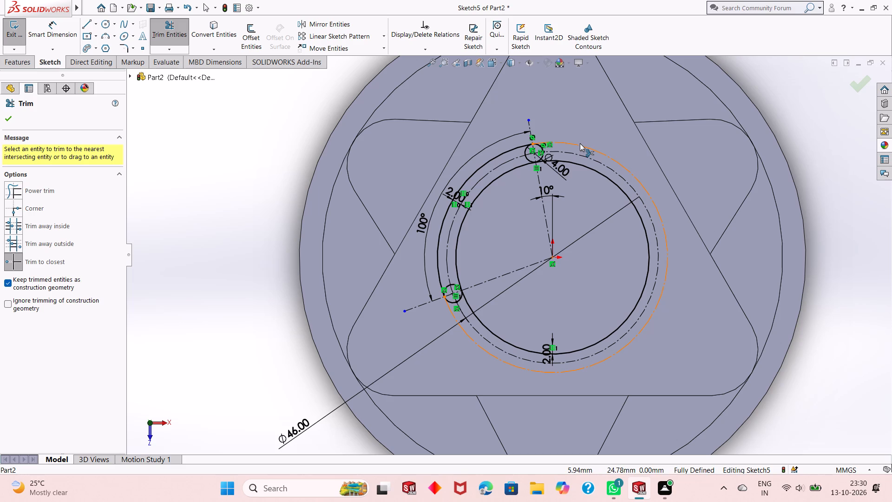
click(580, 146)
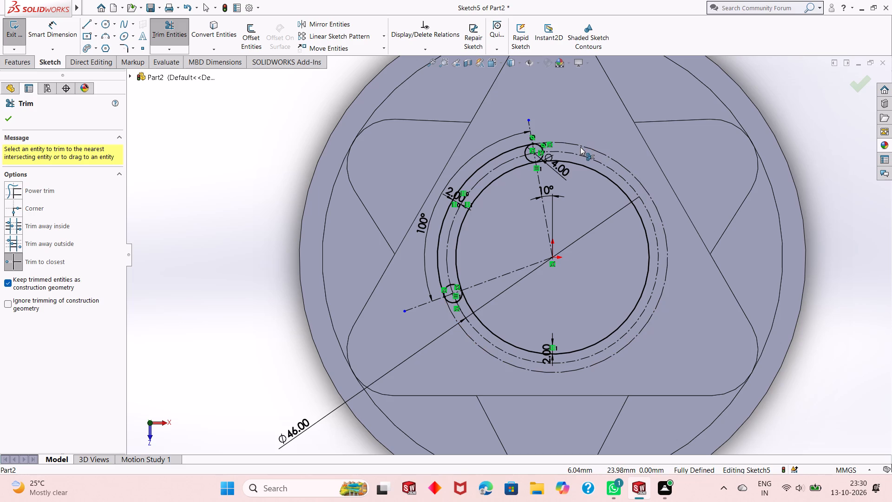
click(580, 147)
click(580, 147)
click(580, 147)
click(588, 346)
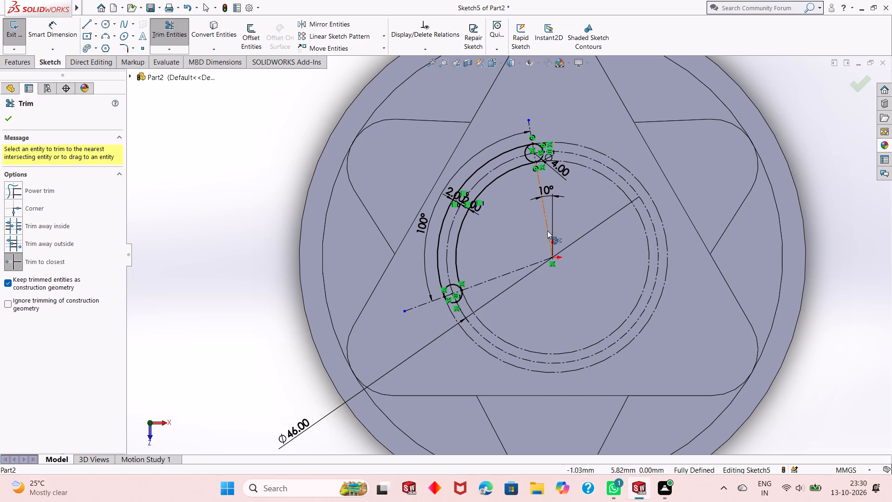
click(468, 302)
click(468, 302)
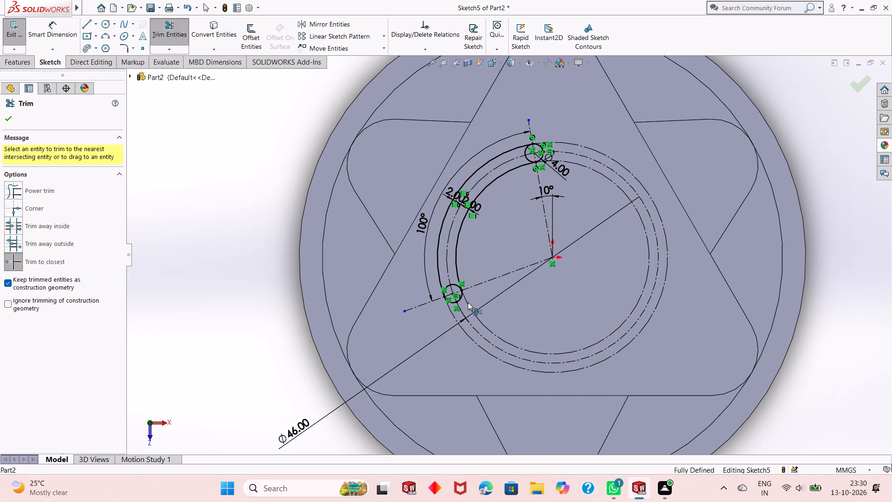
click(467, 304)
key(Escape)
Delete the three leftover construction arcs outside the 100° span, keeping the curved slot's own arcs.
scroll(533, 252, down, 3)
scroll(494, 277, up, 1)
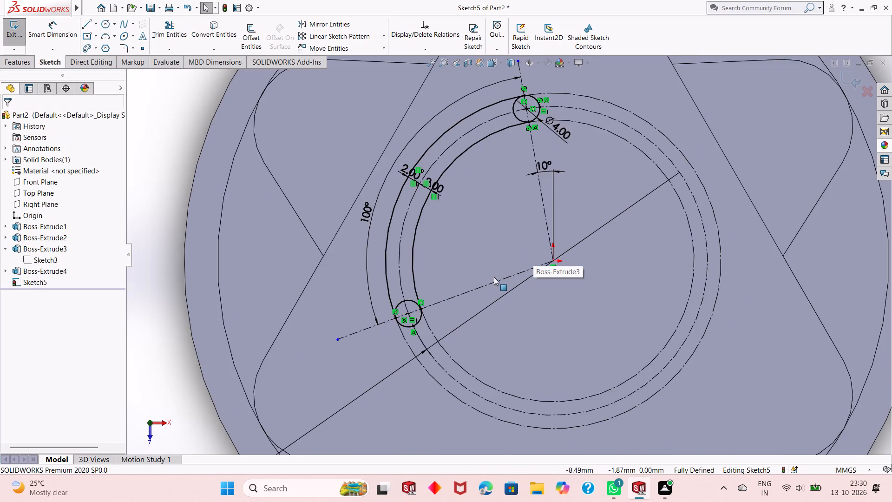
scroll(494, 277, up, 2)
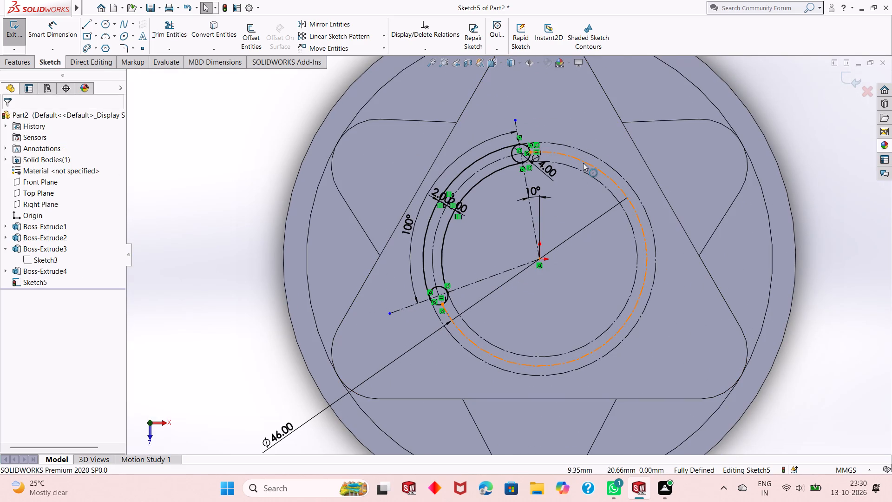
click(583, 163)
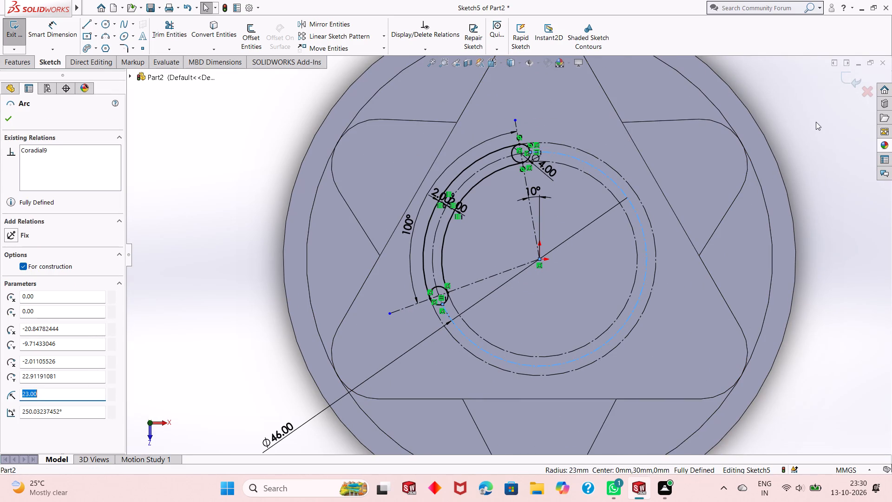
right_click(806, 115)
click(783, 256)
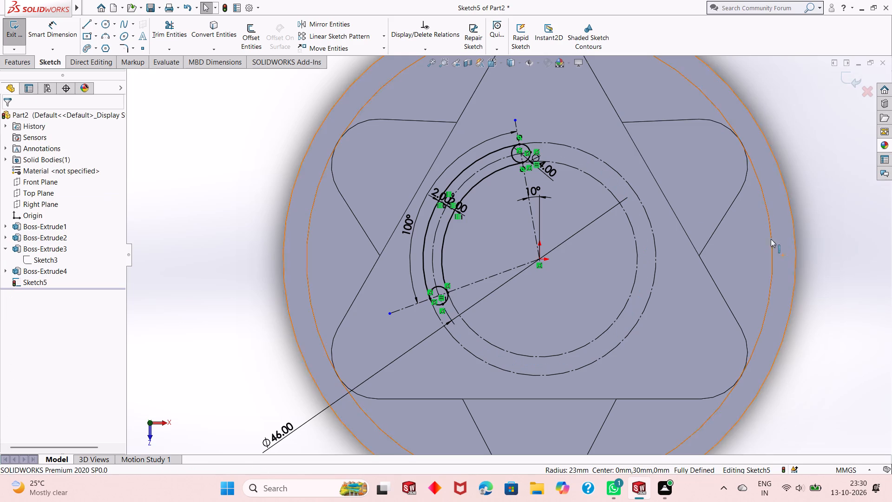
right_click(616, 174)
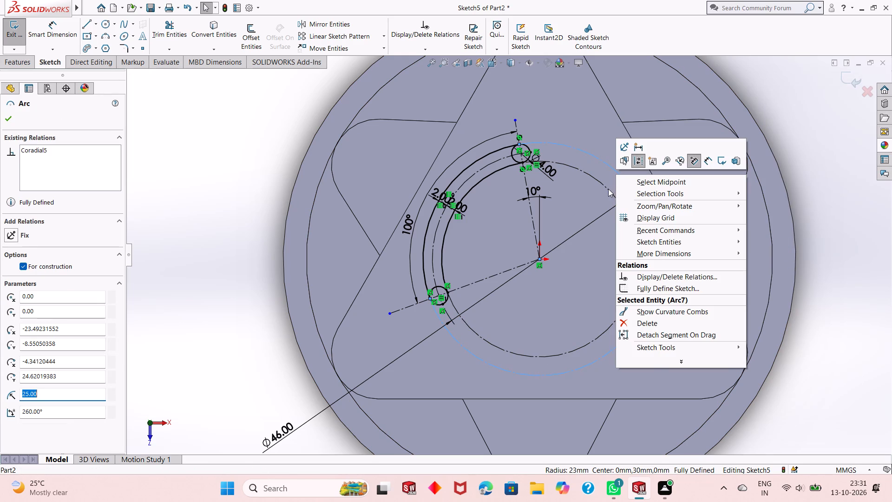
ctrl+click(608, 189)
right_click(775, 116)
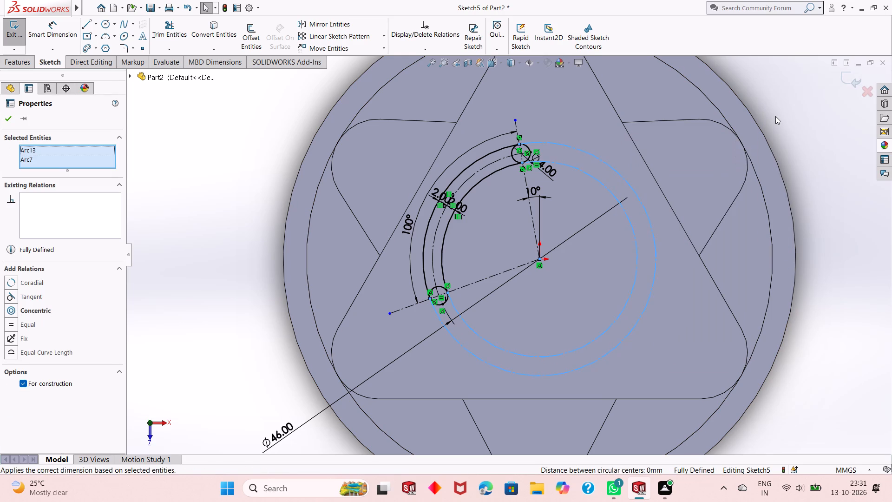
click(773, 252)
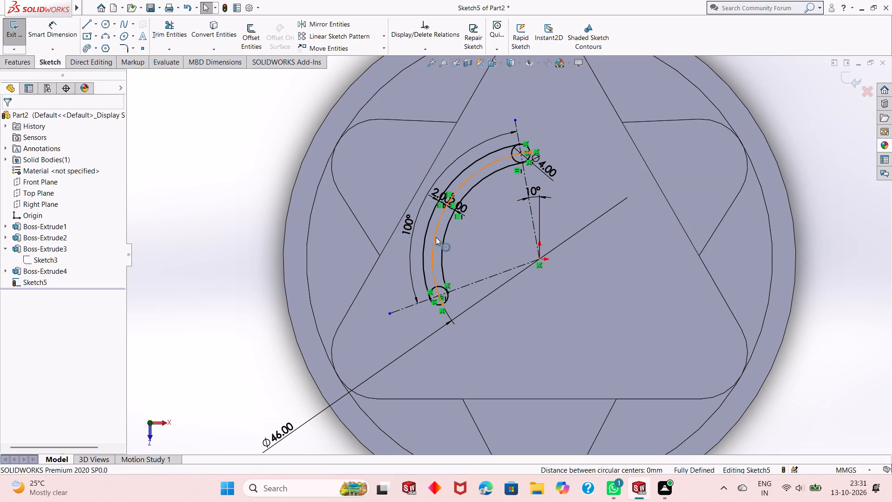
Trim the inward-facing portions of both small end circles so only rounded ends close the curved slot.
scroll(435, 237, down, 2)
scroll(483, 242, up, 1)
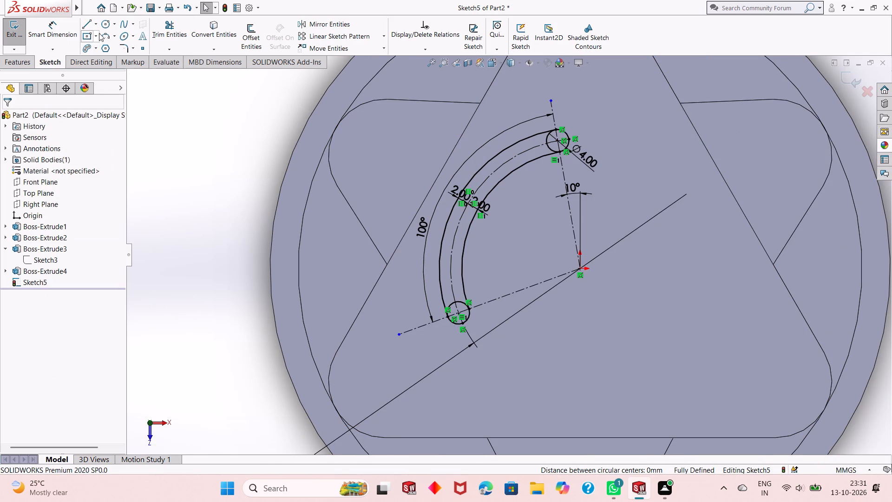
click(177, 29)
scroll(588, 136, down, 3)
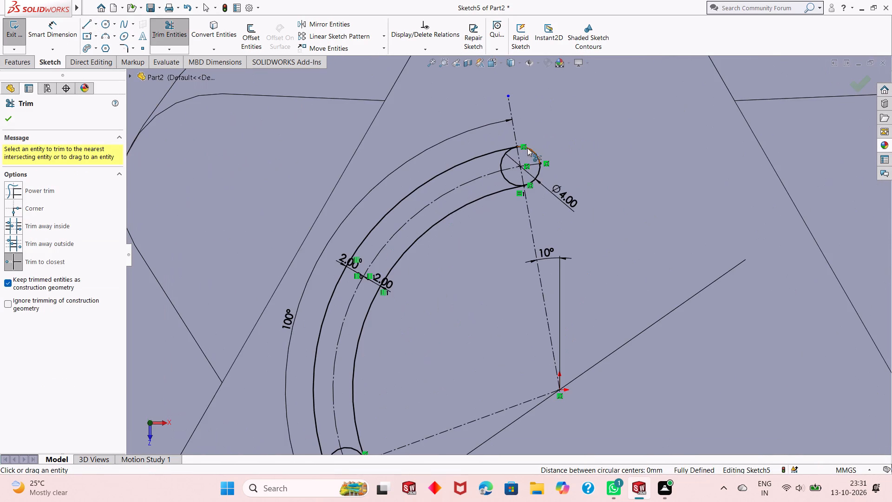
click(503, 164)
click(509, 180)
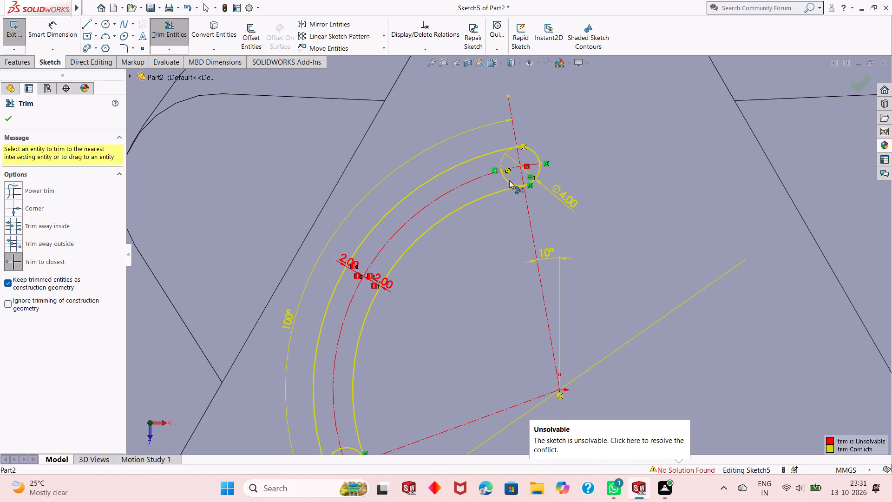
scroll(517, 195, up, 5)
scroll(445, 352, down, 3)
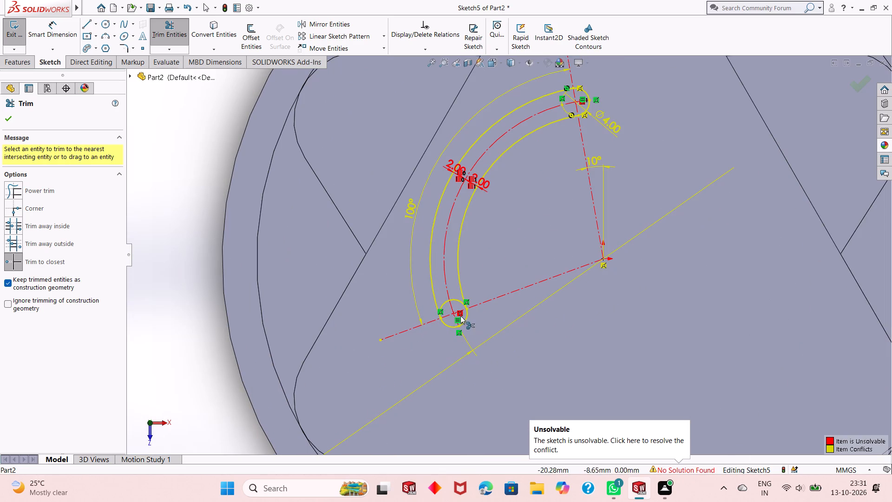
click(453, 301)
click(444, 304)
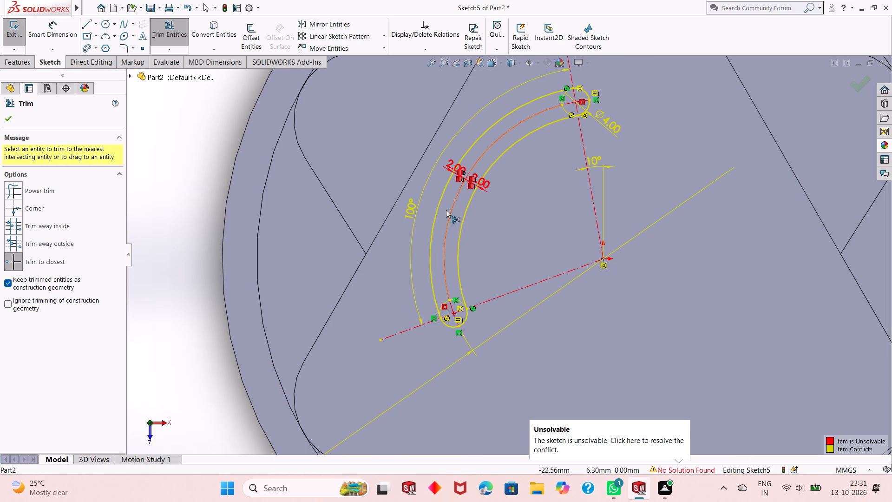
Undo the trims made to the small end circles of the curved slot.
key(ctrl+z)
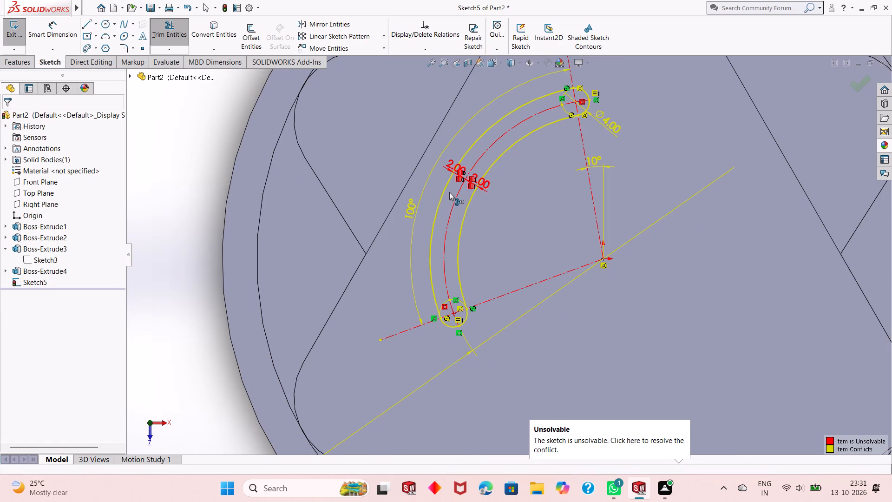
key(ctrl+z)
key(ctrl+z)
key(ctrl+z)
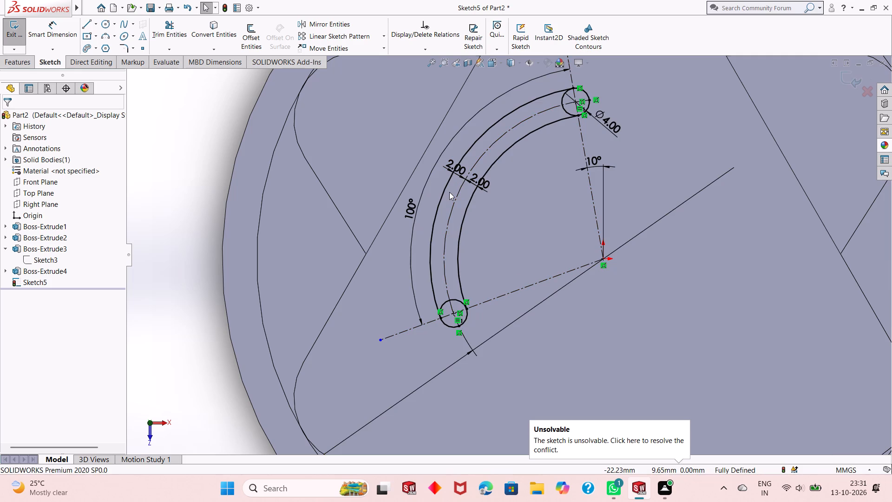
Delete both 2 mm offset dimensions from the curved slot's inner and outer arcs.
right_click(477, 178)
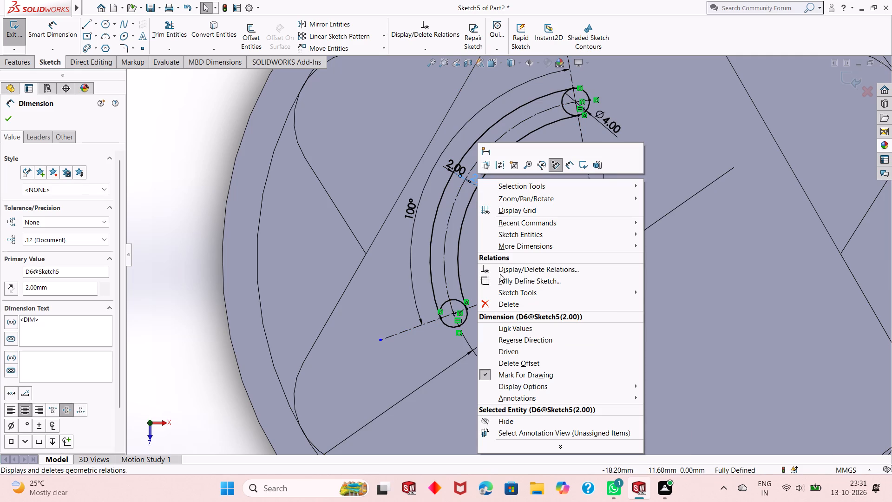
click(500, 306)
right_click(453, 171)
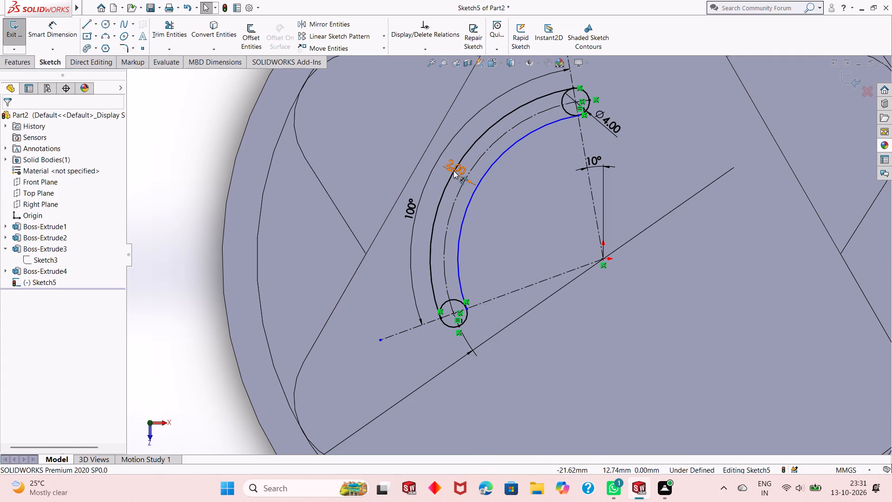
click(479, 297)
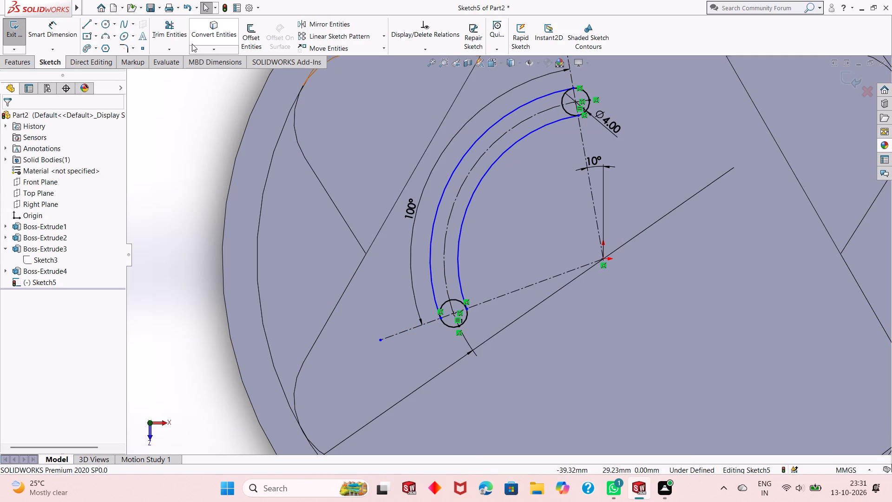
Trim the inward-facing portions of both 4 mm end circles, keeping the trimmed pieces as construction geometry.
click(169, 36)
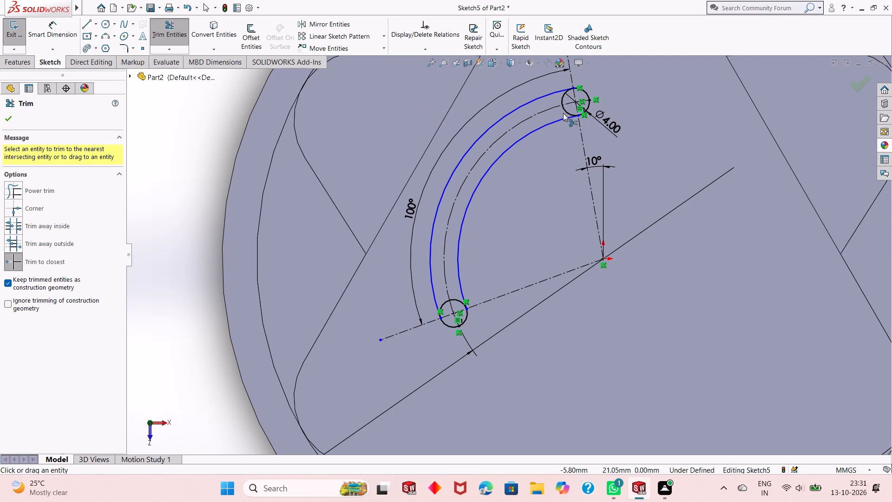
click(565, 109)
click(566, 91)
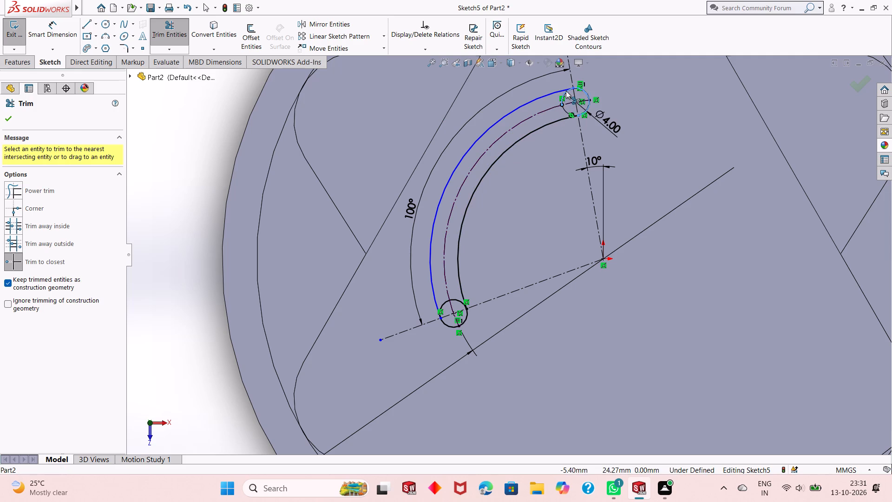
click(455, 301)
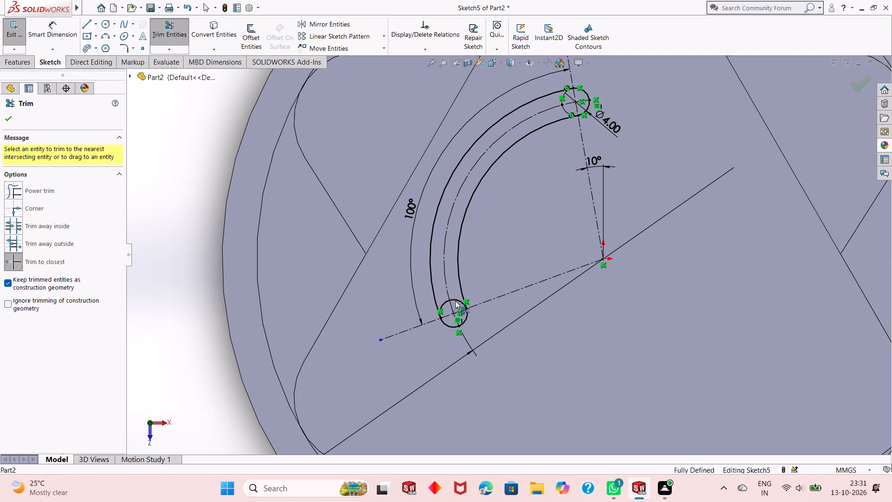
click(446, 304)
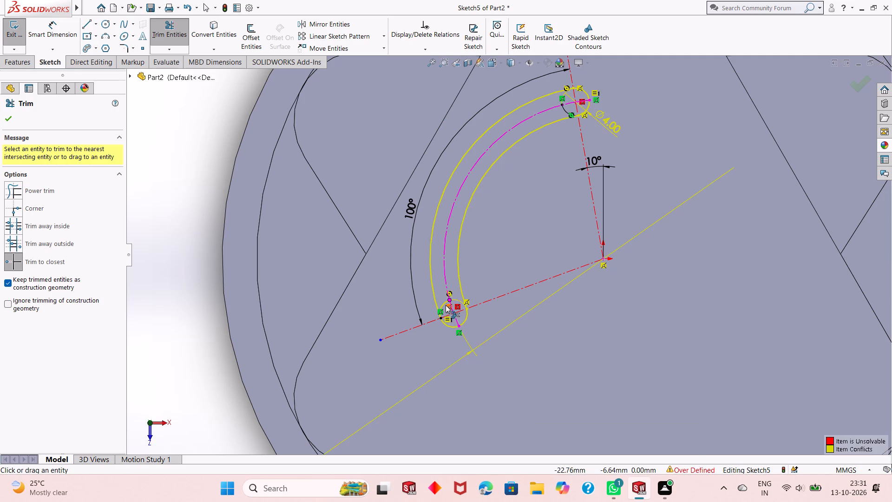
click(443, 303)
scroll(462, 284, down, 4)
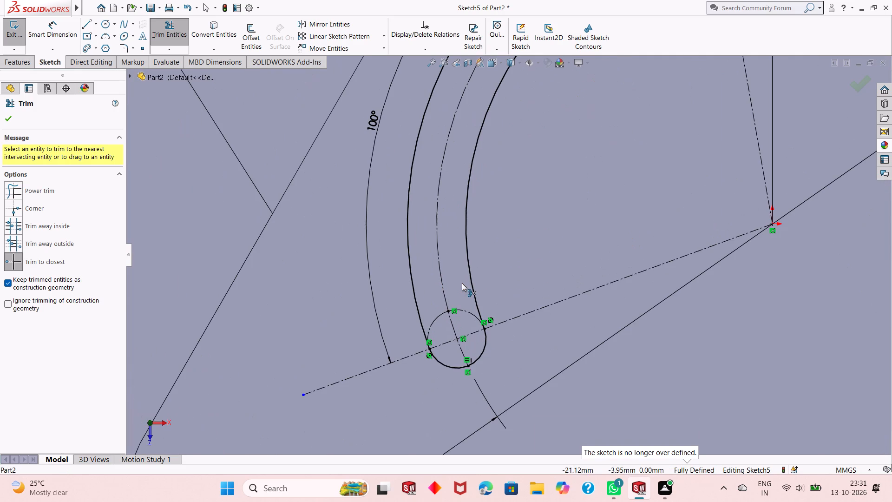
key(Escape)
key(Escape)
Examine the trimmed arcs and their connections at both rounded ends of the curved slot.
scroll(453, 298, down, 3)
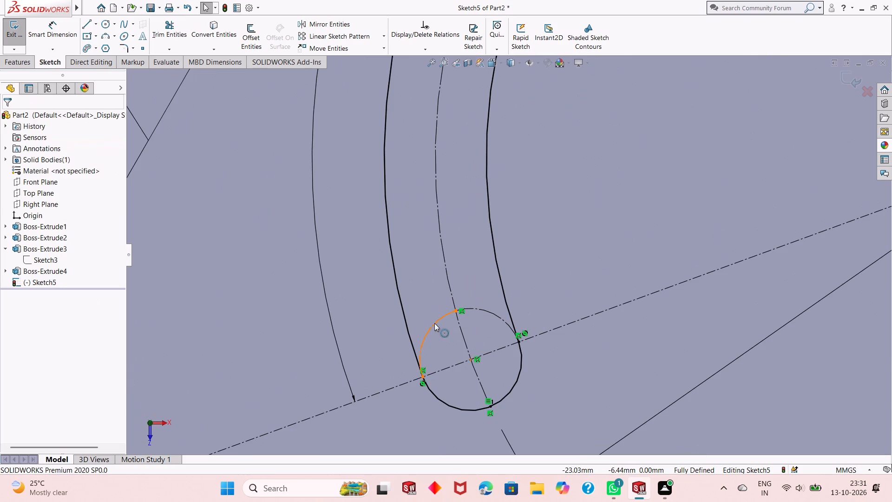
click(434, 324)
click(480, 308)
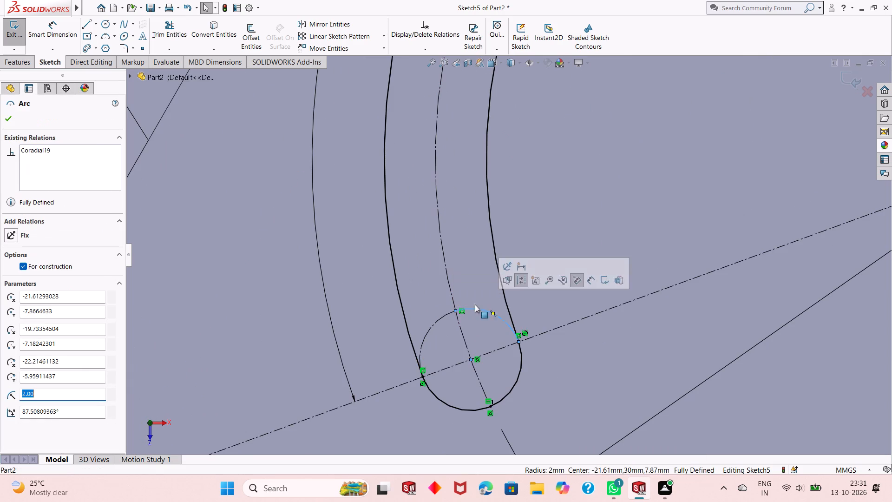
key(Escape)
key(Escape)
key(Escape)
scroll(469, 322, up, 2)
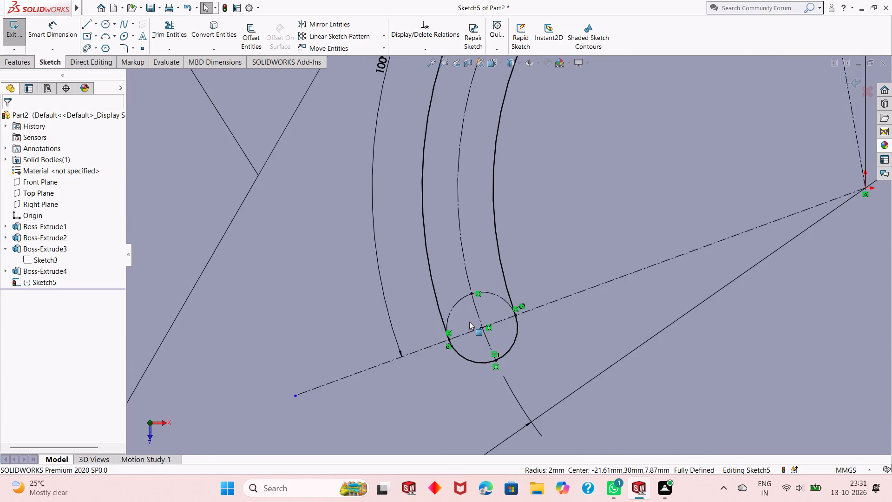
scroll(469, 322, up, 9)
scroll(572, 158, down, 6)
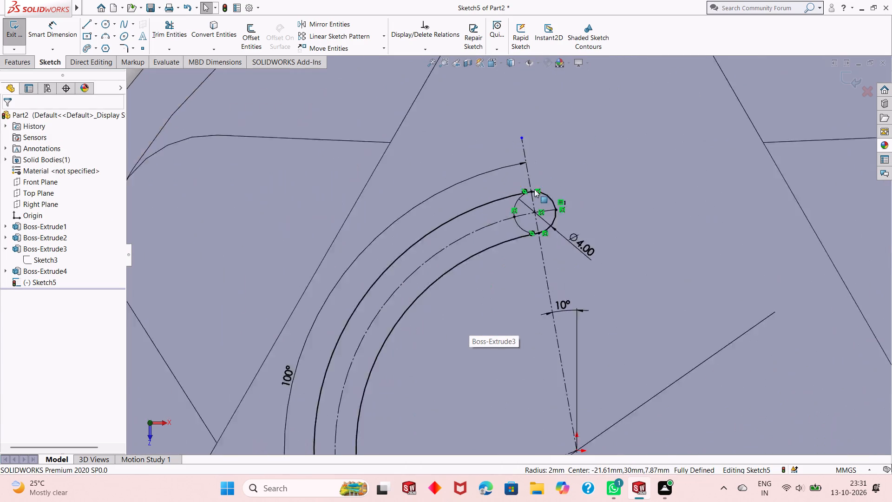
scroll(534, 189, down, 5)
scroll(545, 272, up, 2)
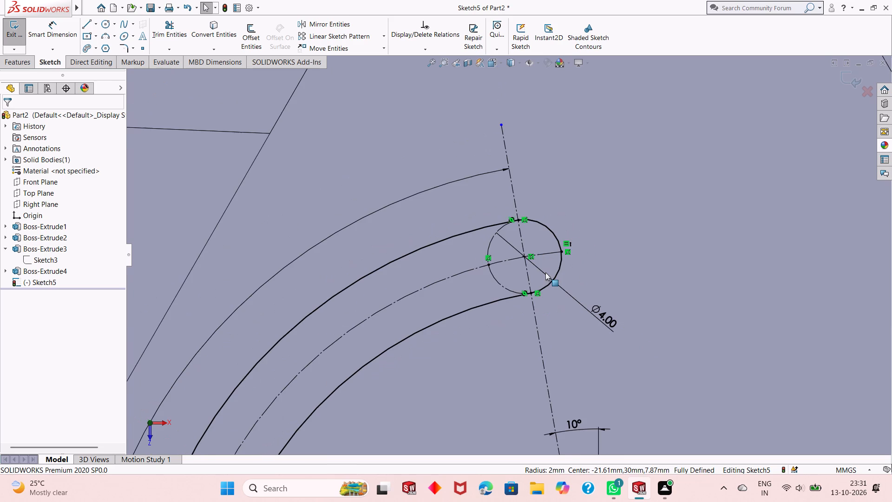
scroll(545, 272, up, 3)
scroll(451, 321, up, 1)
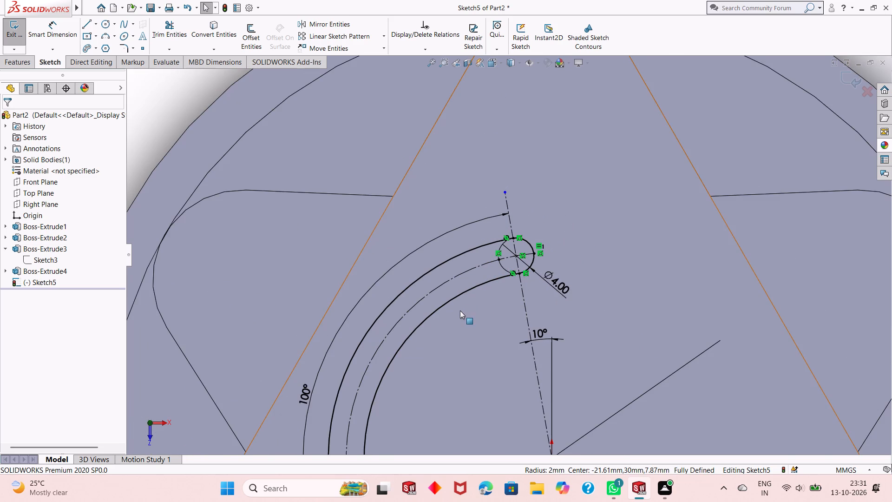
scroll(459, 313, up, 4)
scroll(451, 354, down, 2)
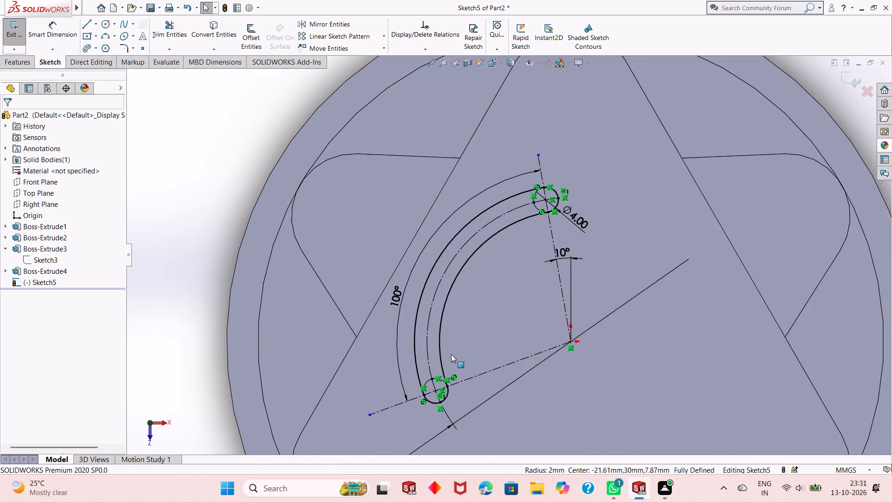
scroll(442, 380, down, 7)
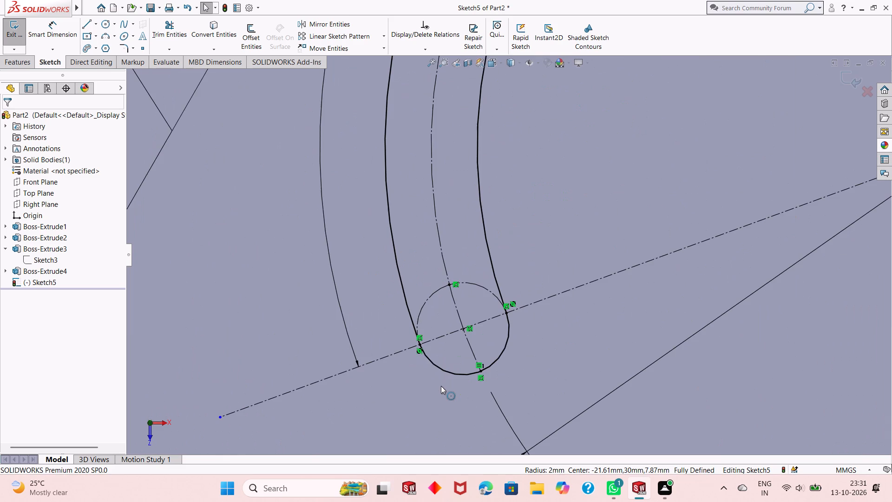
scroll(473, 337, up, 6)
scroll(472, 244, up, 2)
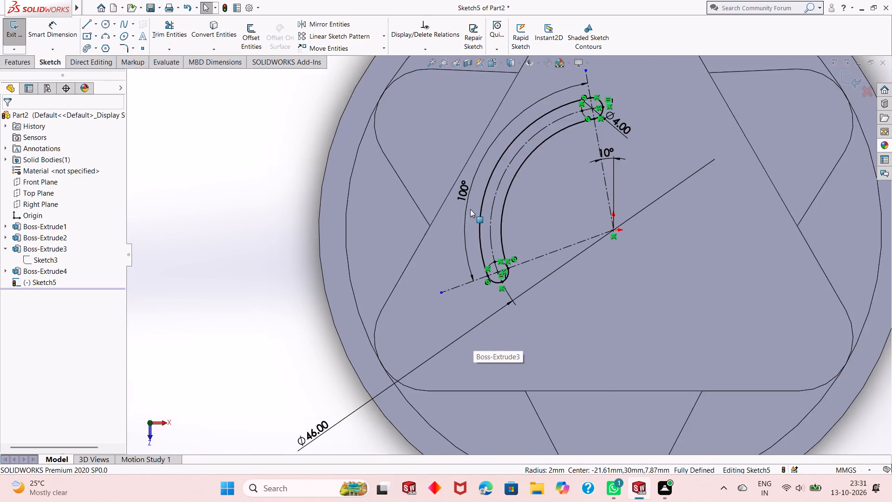
scroll(470, 209, up, 1)
scroll(577, 143, down, 3)
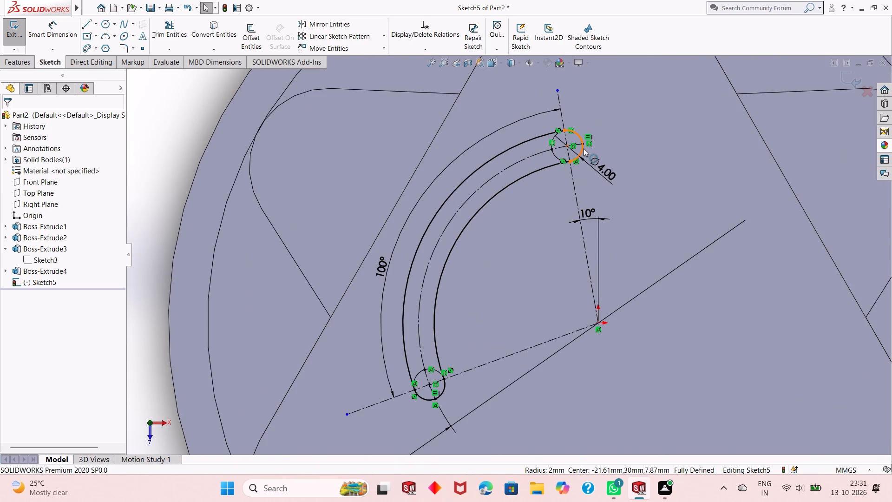
Circular-pattern the slot's four outline arcs about the origin with 3 equally spaced instances over 360°.
click(584, 148)
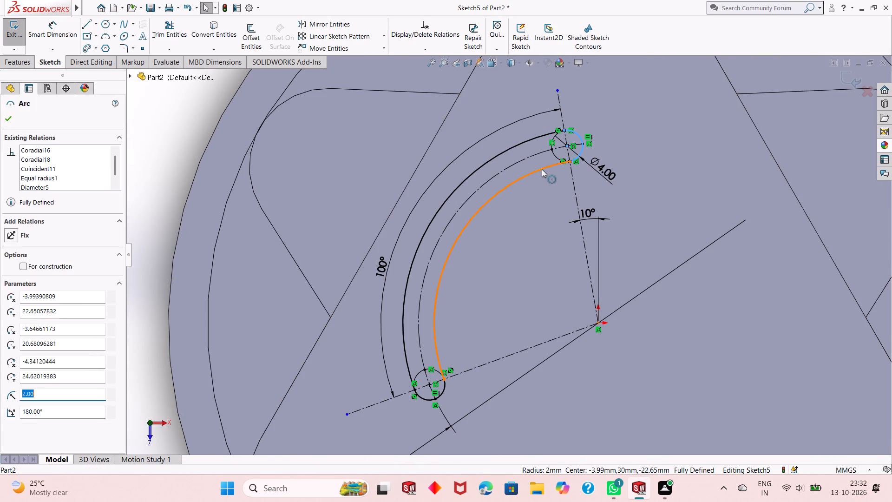
ctrl+click(542, 168)
ctrl+click(537, 136)
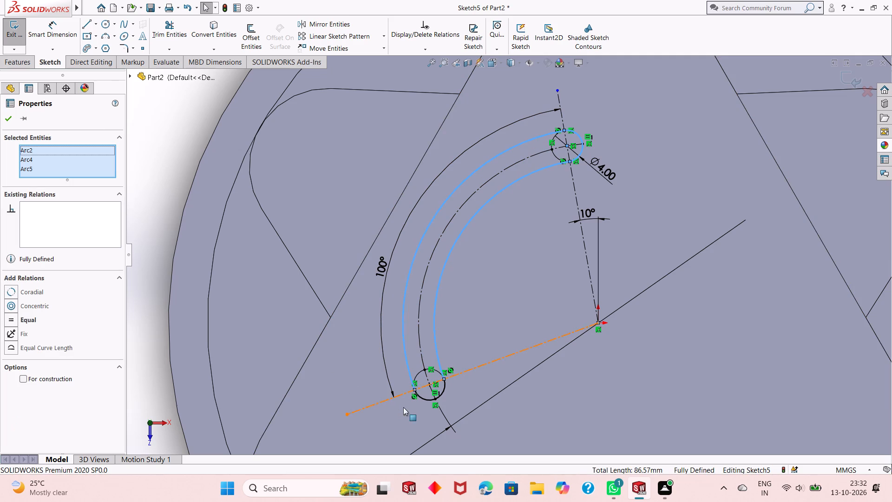
ctrl+click(429, 401)
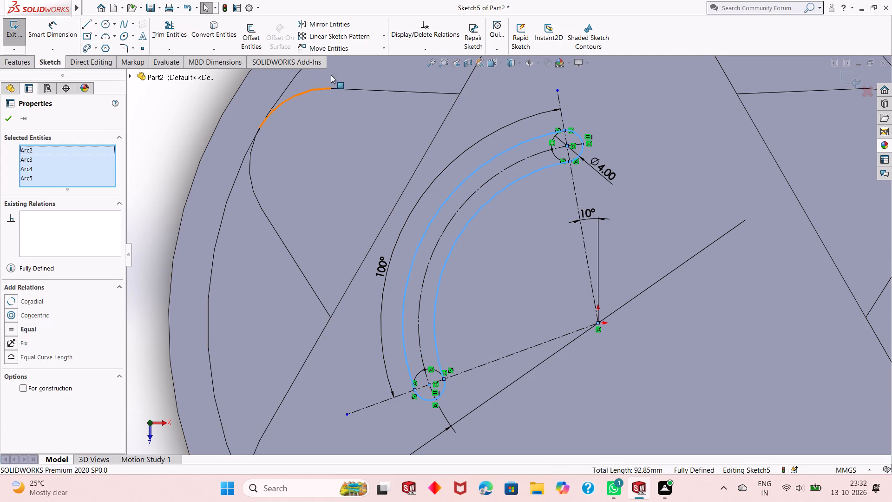
click(382, 38)
click(375, 61)
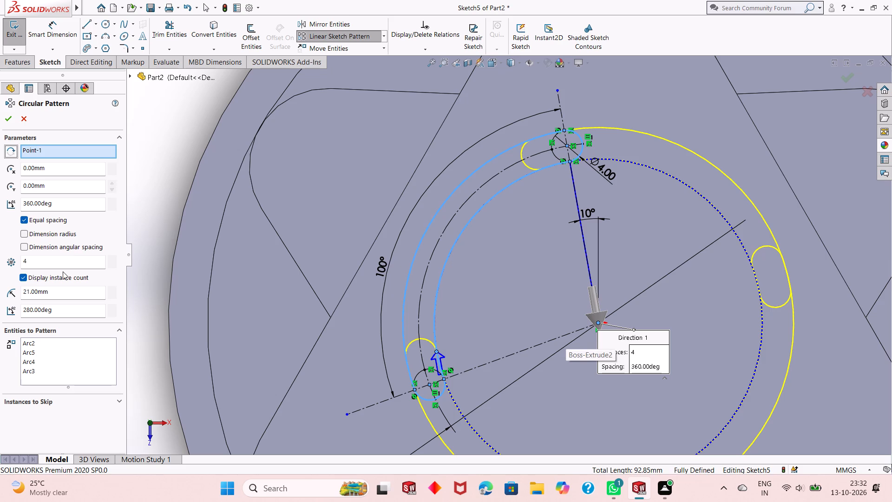
double_click(38, 261)
key(3)
key(Return)
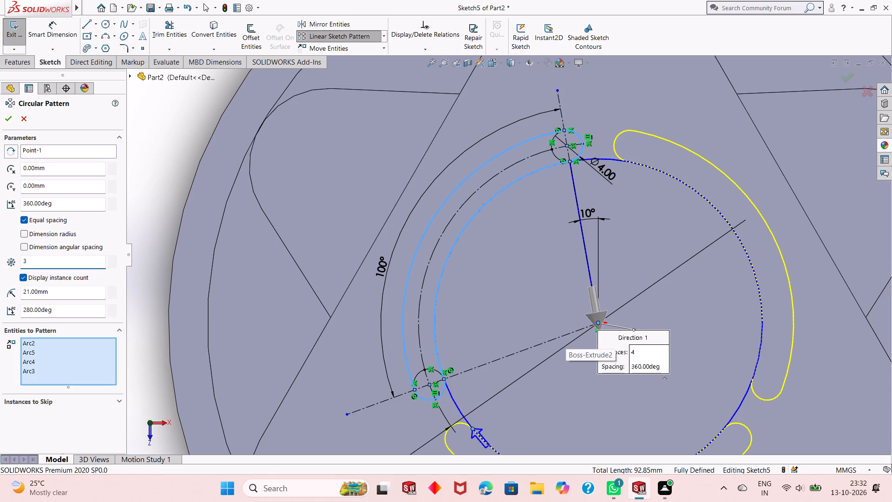
click(5, 121)
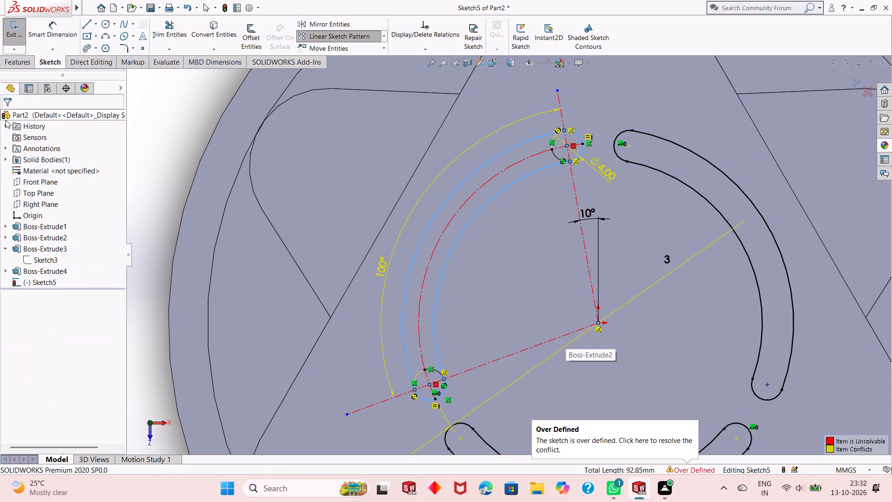
scroll(555, 261, up, 3)
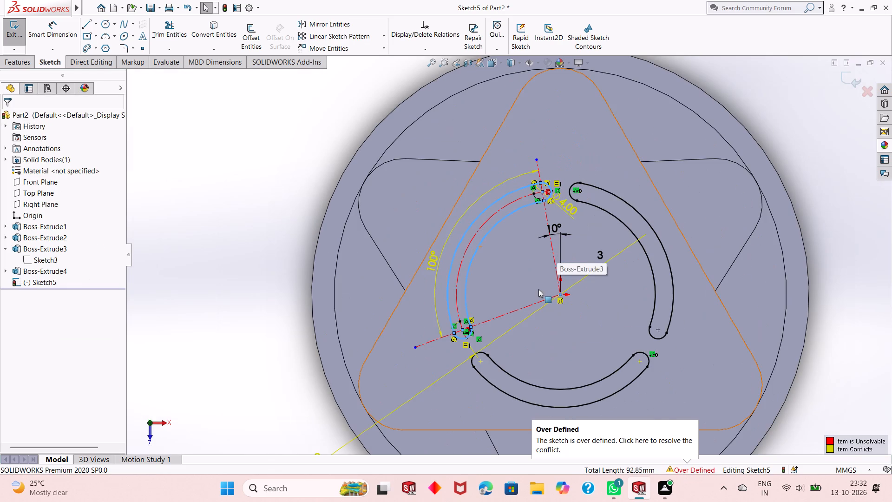
key(Escape)
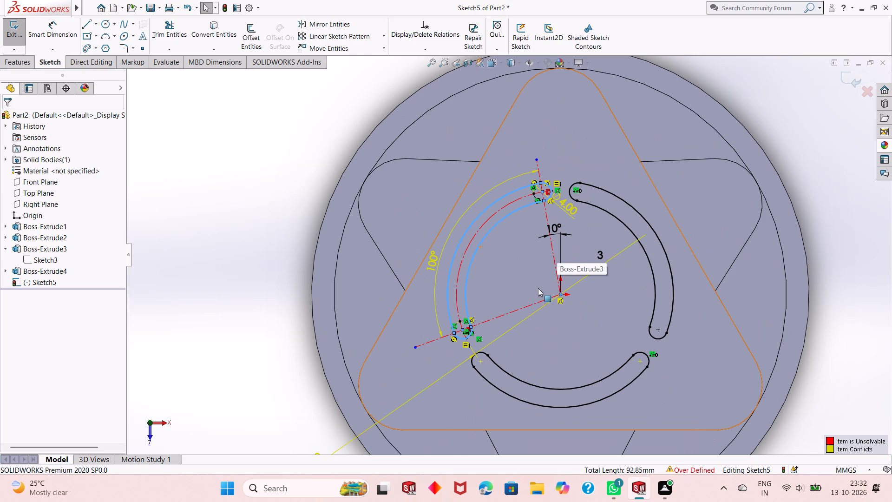
Delete the conflicting relation at the centre point of the original slot's lower end arc.
scroll(557, 284, down, 2)
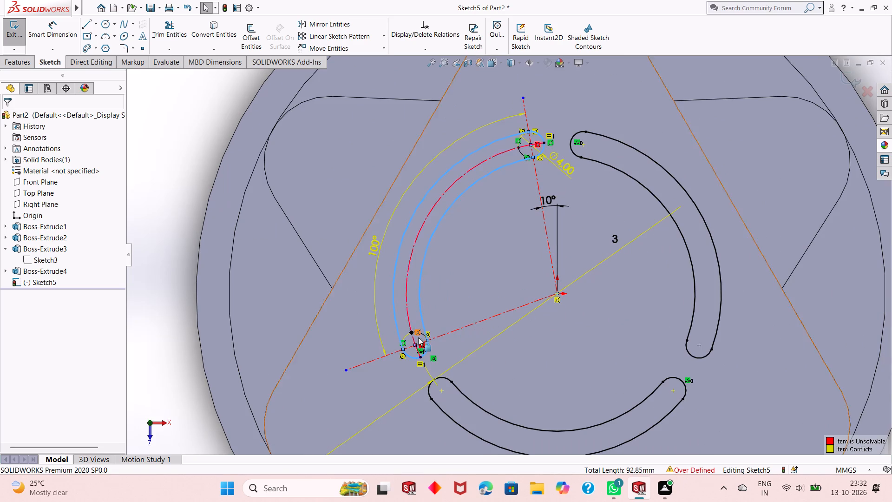
scroll(418, 338, down, 7)
right_click(472, 307)
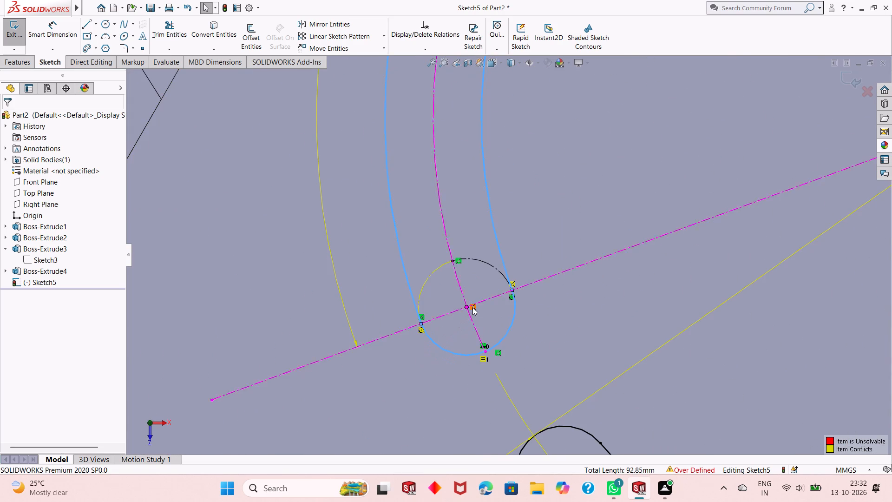
click(484, 436)
scroll(484, 363, up, 2)
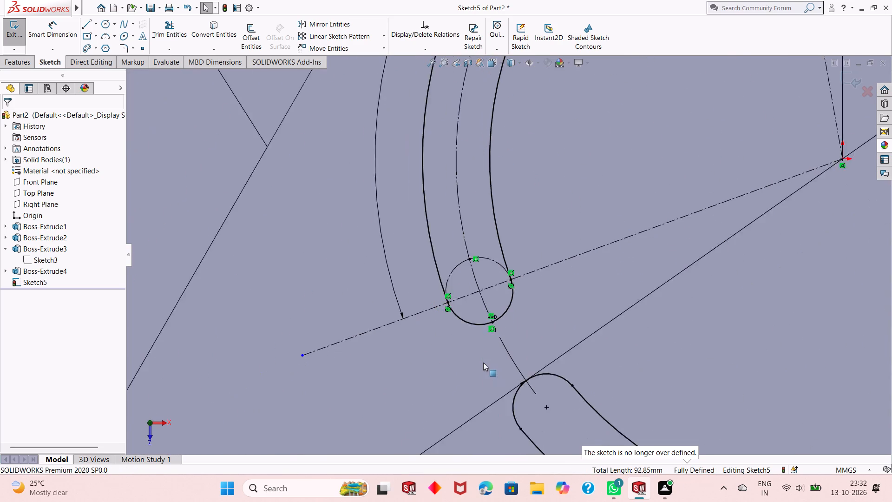
scroll(483, 363, up, 8)
scroll(579, 236, down, 3)
key(Escape)
key(Escape)
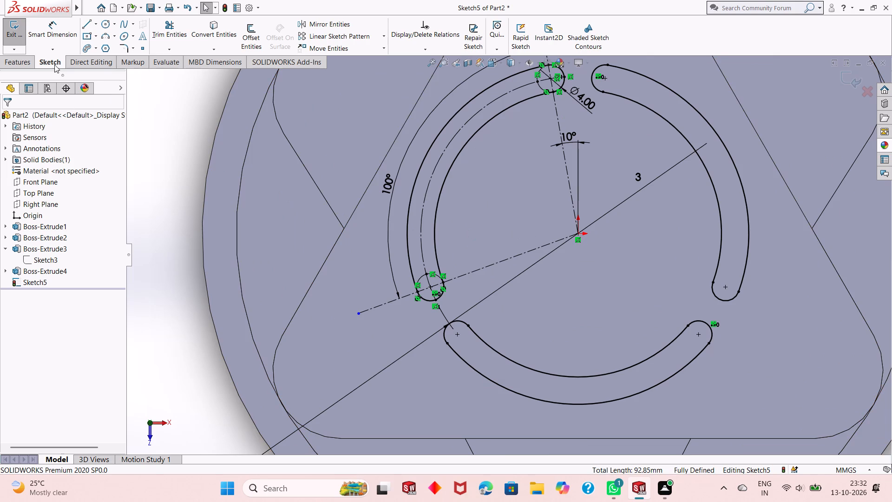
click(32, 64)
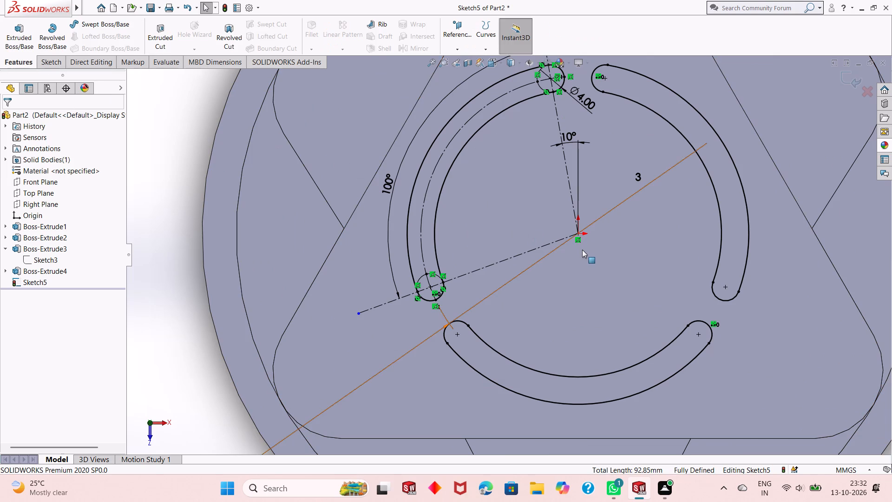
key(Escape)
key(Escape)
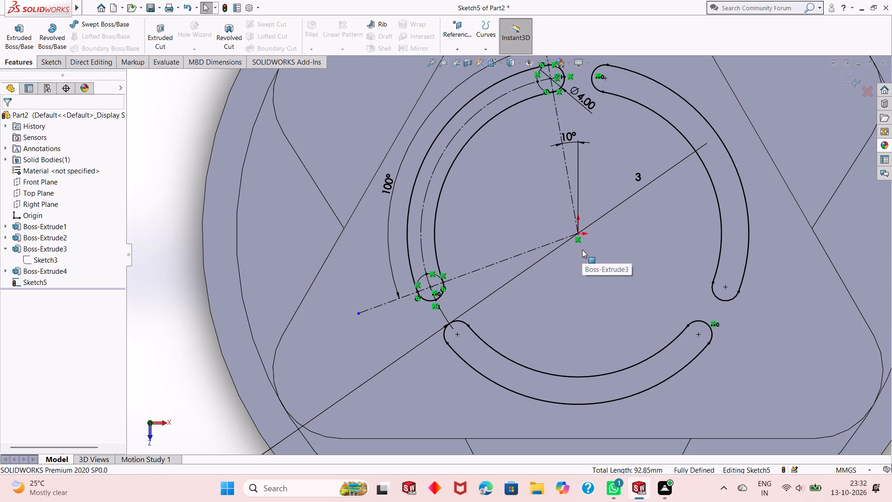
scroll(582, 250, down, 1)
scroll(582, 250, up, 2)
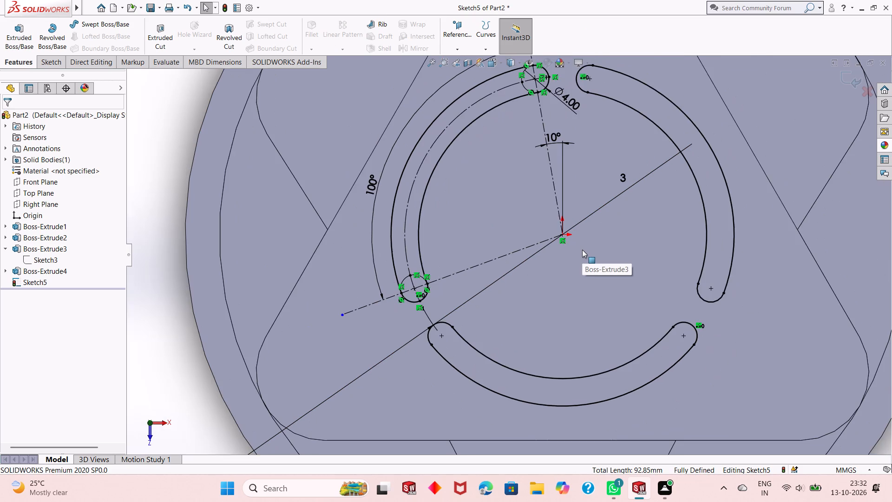
Move the 10° angle dimension clear above the upper end of the original slot.
scroll(568, 182, down, 2)
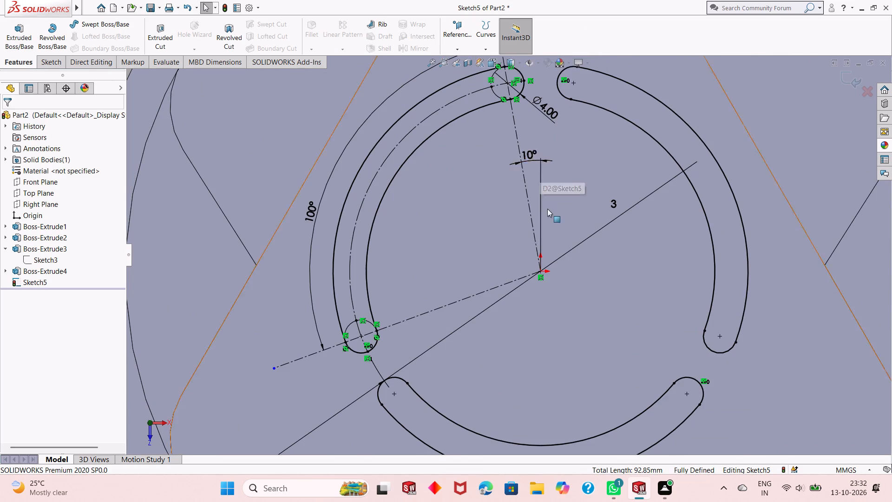
scroll(548, 211, down, 2)
scroll(542, 236, up, 4)
drag(513, 200, 518, 112)
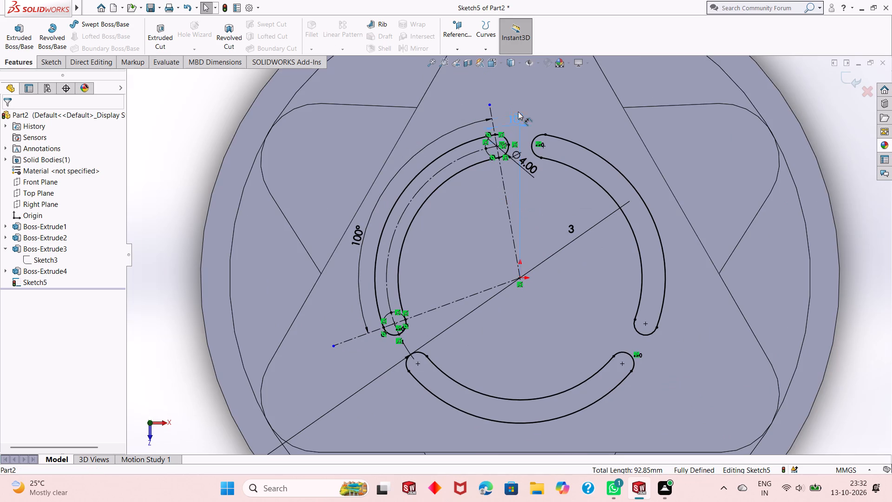
drag(518, 112, 520, 98)
key(Escape)
key(Escape)
key(Escape)
key(Escape)
Extend the upper end of the original slot's inner arc across the gap to the adjacent patterned slot's inner arc.
scroll(536, 278, down, 2)
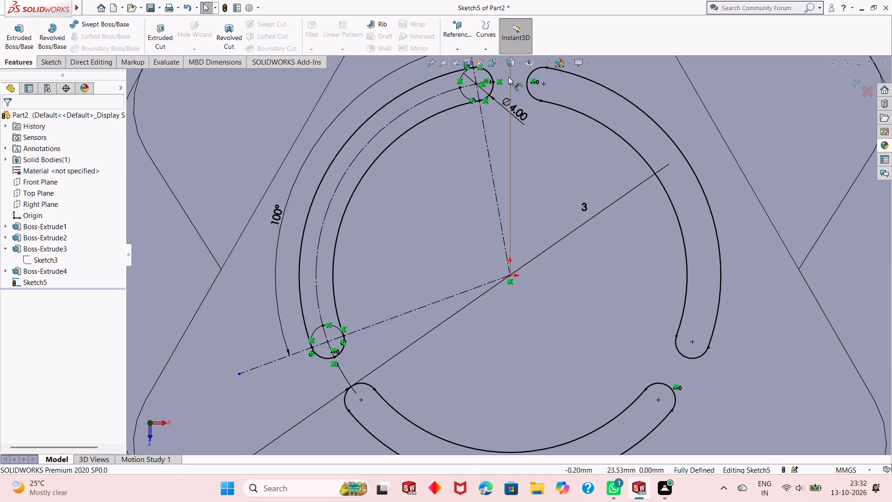
scroll(510, 88, up, 3)
scroll(504, 164, down, 5)
scroll(495, 238, down, 2)
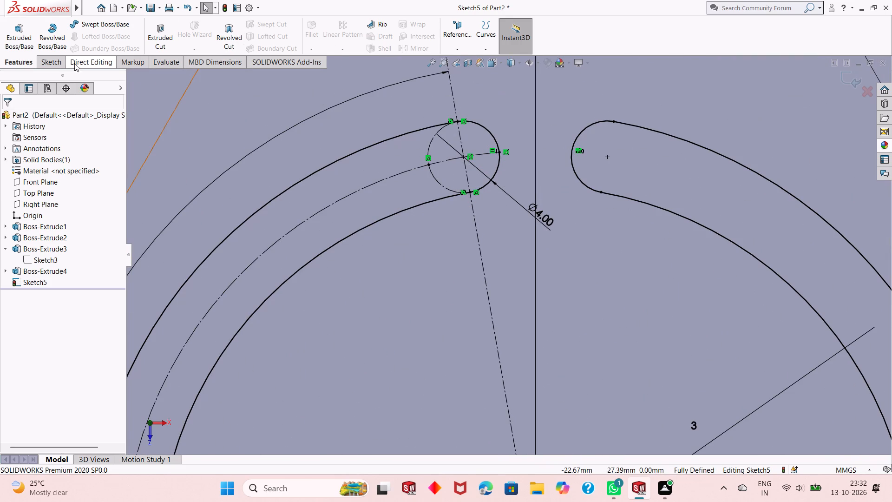
click(61, 56)
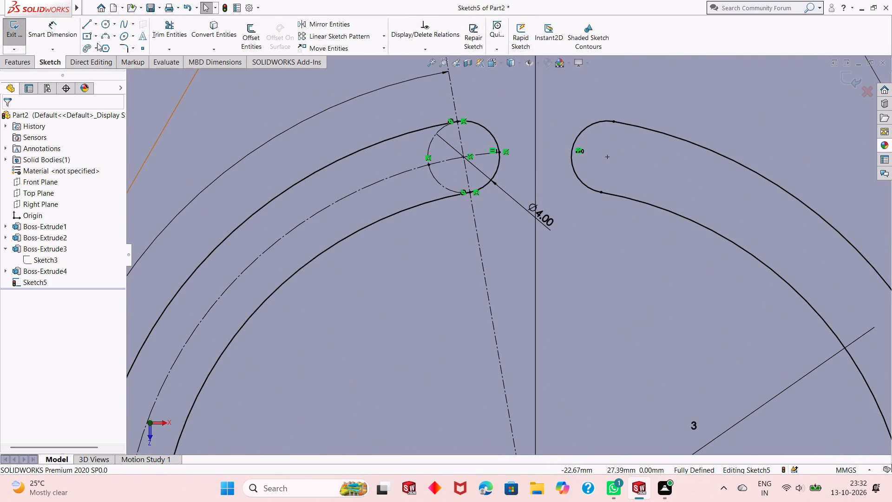
click(168, 48)
click(171, 69)
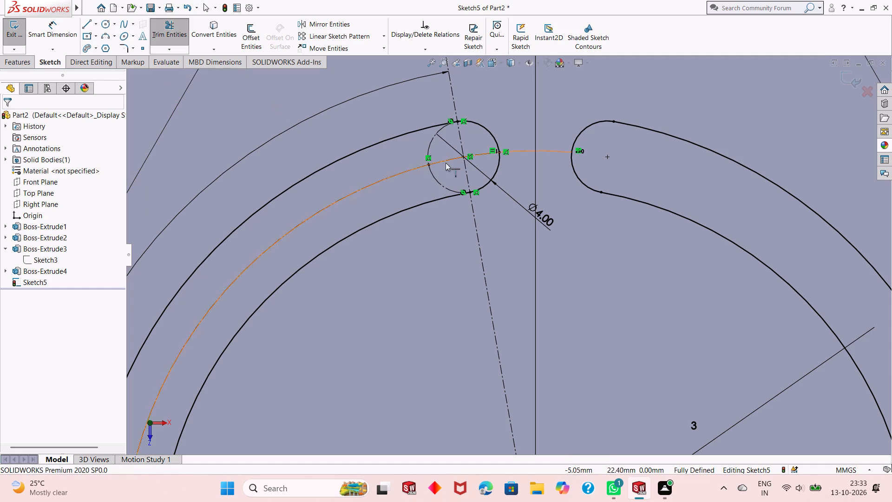
click(452, 194)
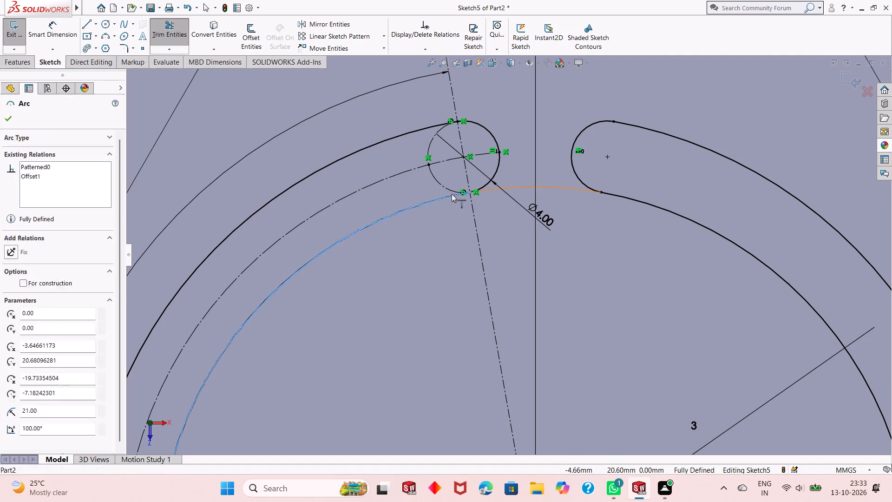
key(Escape)
scroll(553, 239, up, 2)
key(Escape)
scroll(553, 237, up, 1)
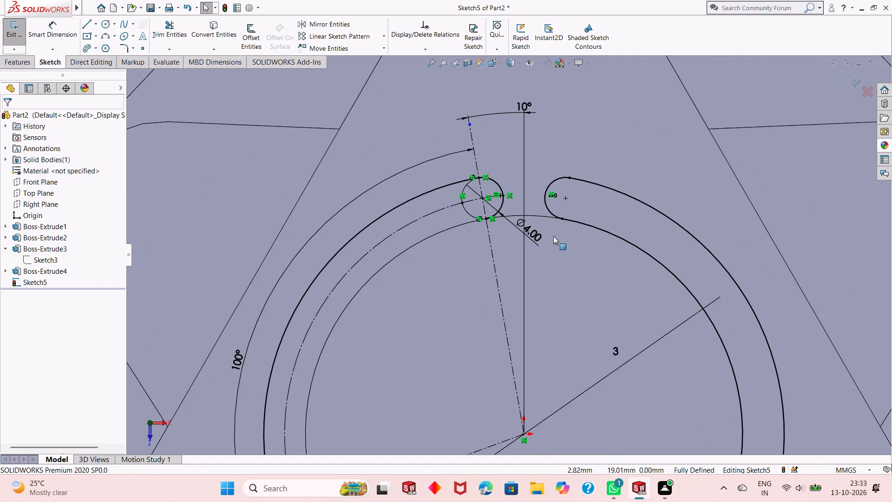
key(Escape)
Extend both ends of the bottom slot's inner arc across the two lower gaps to the neighbouring slots' inner arcs.
scroll(551, 235, up, 2)
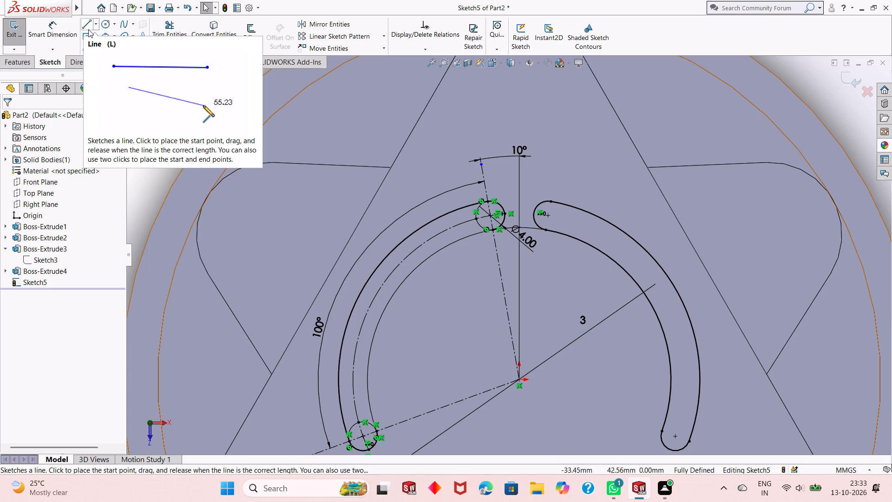
scroll(479, 283, up, 1)
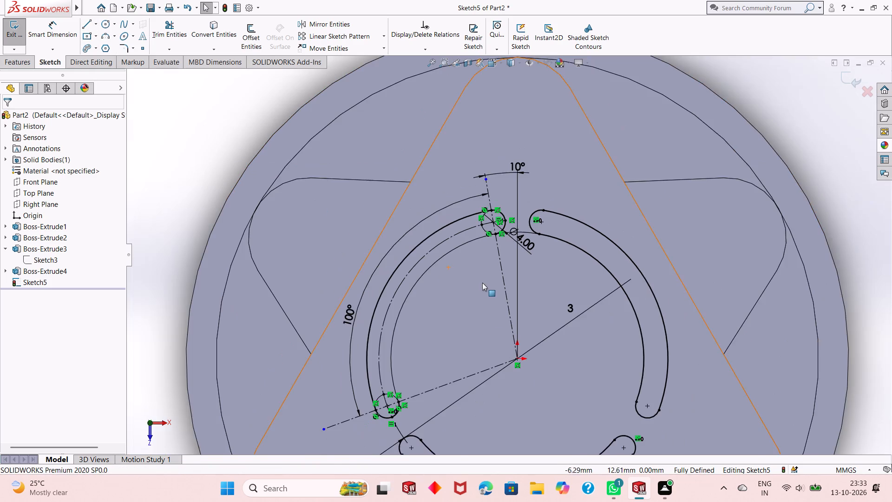
scroll(488, 347, up, 2)
scroll(466, 395, down, 2)
scroll(452, 335, down, 2)
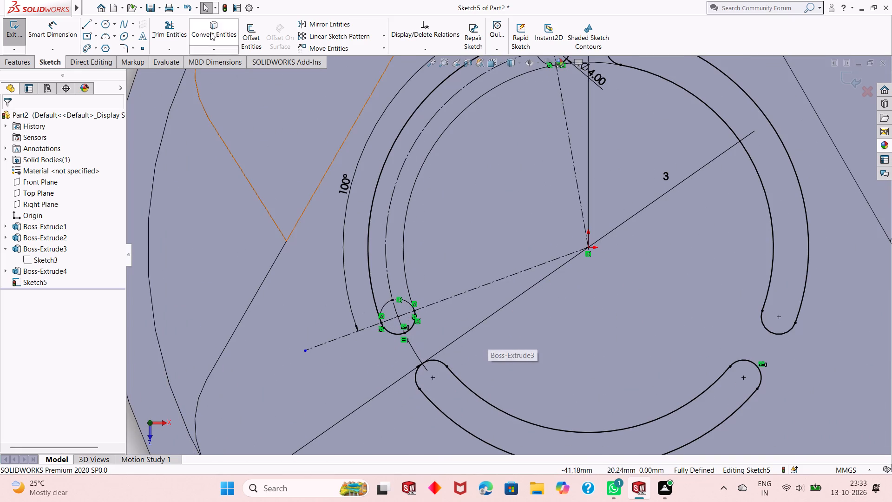
click(171, 31)
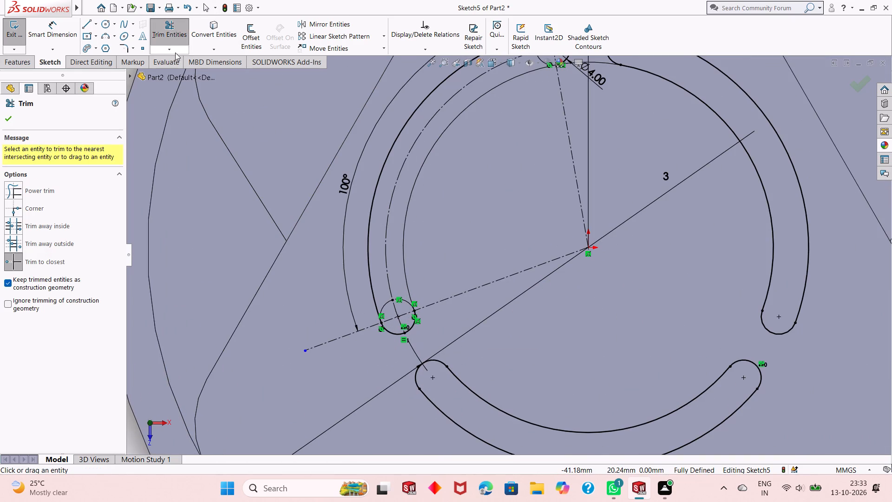
click(175, 50)
click(178, 70)
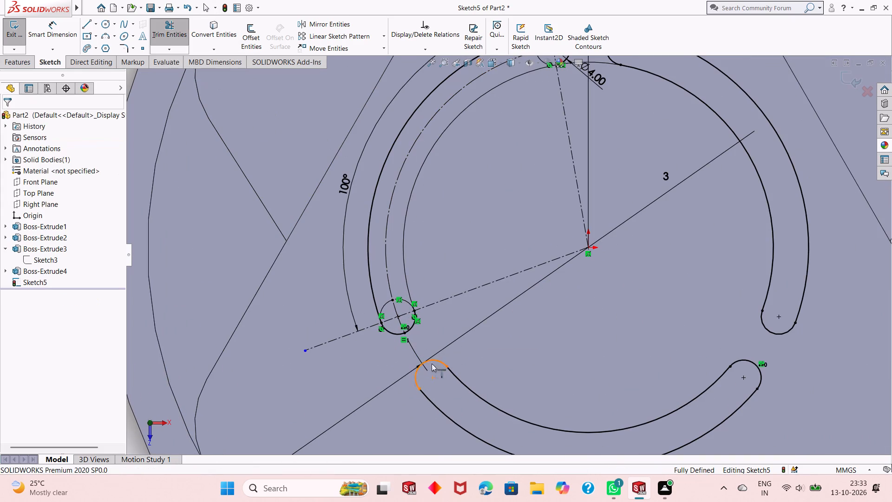
click(453, 376)
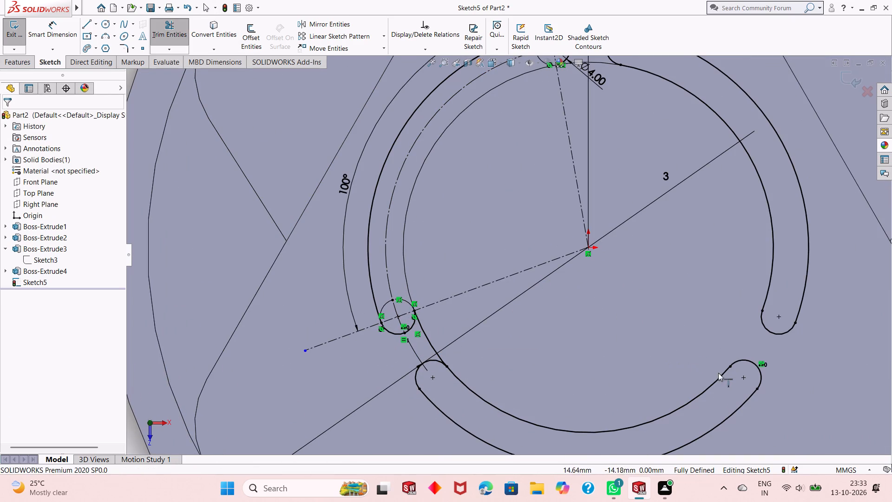
click(723, 374)
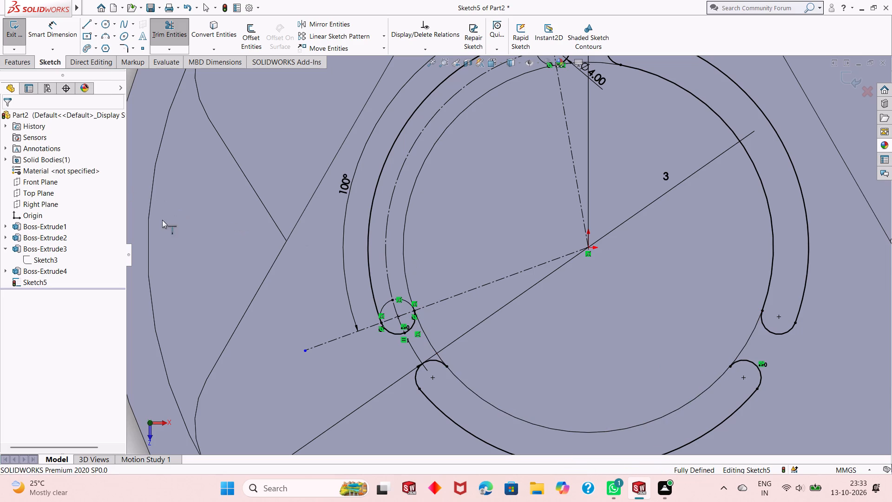
key(Escape)
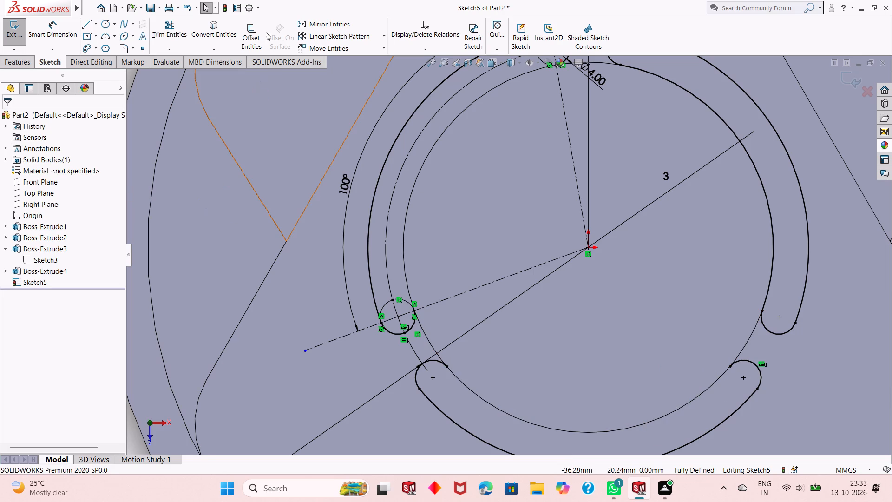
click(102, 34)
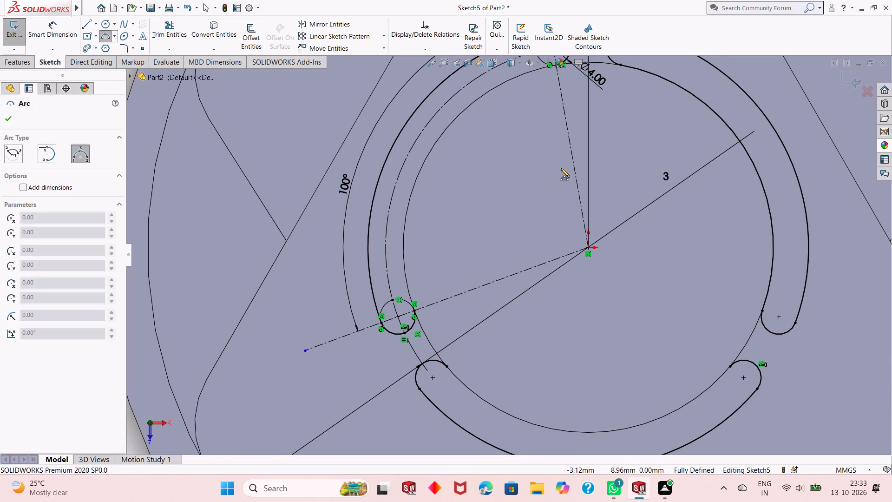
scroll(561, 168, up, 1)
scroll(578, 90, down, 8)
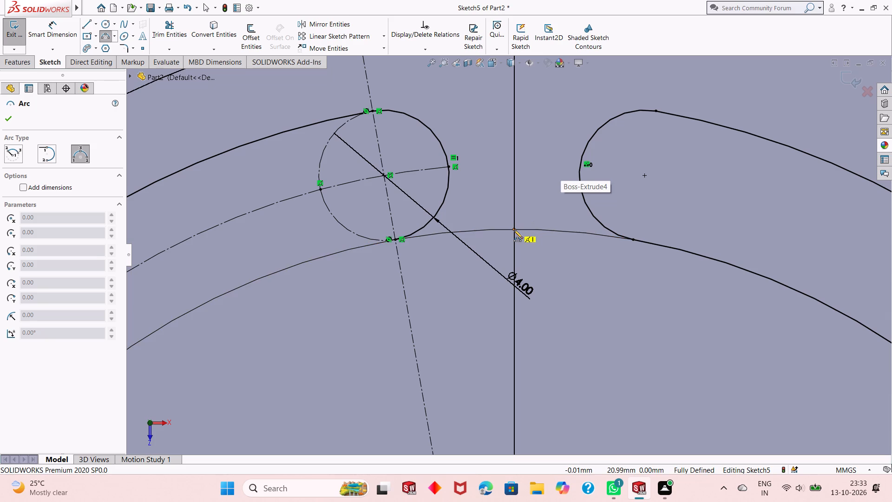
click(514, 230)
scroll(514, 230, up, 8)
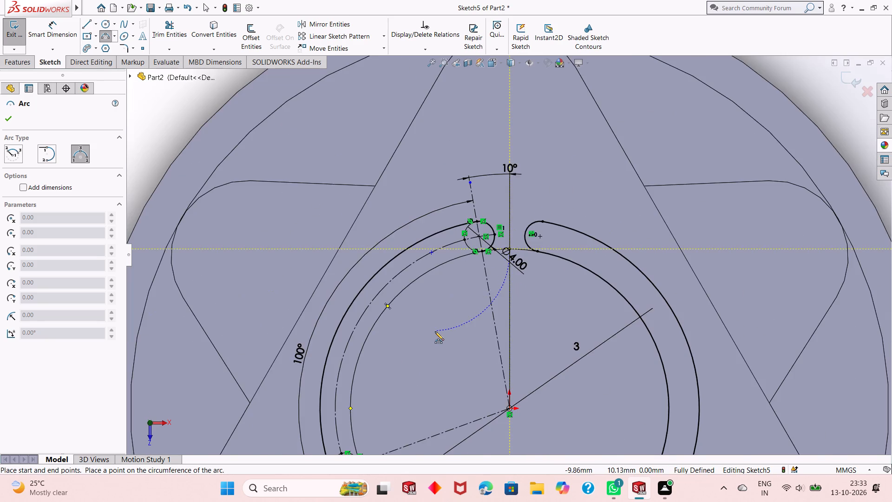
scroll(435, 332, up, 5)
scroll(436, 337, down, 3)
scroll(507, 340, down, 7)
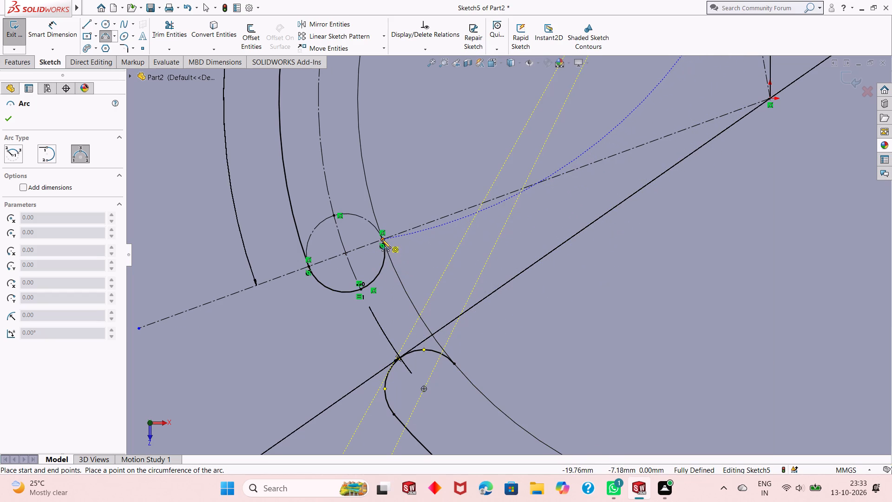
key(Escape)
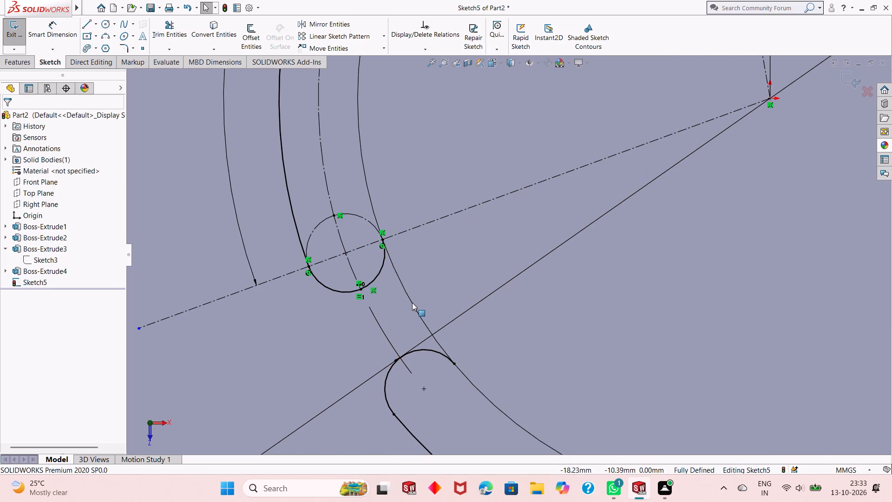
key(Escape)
Draw a centreline about 28 mm long from the origin through the gap between the original and bottom slots.
scroll(412, 303, up, 2)
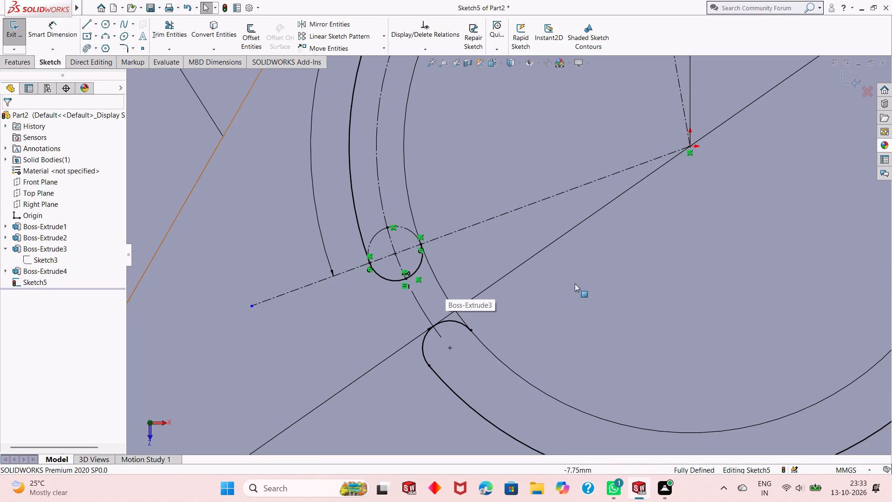
scroll(577, 290, up, 3)
scroll(551, 238, up, 1)
scroll(598, 220, down, 2)
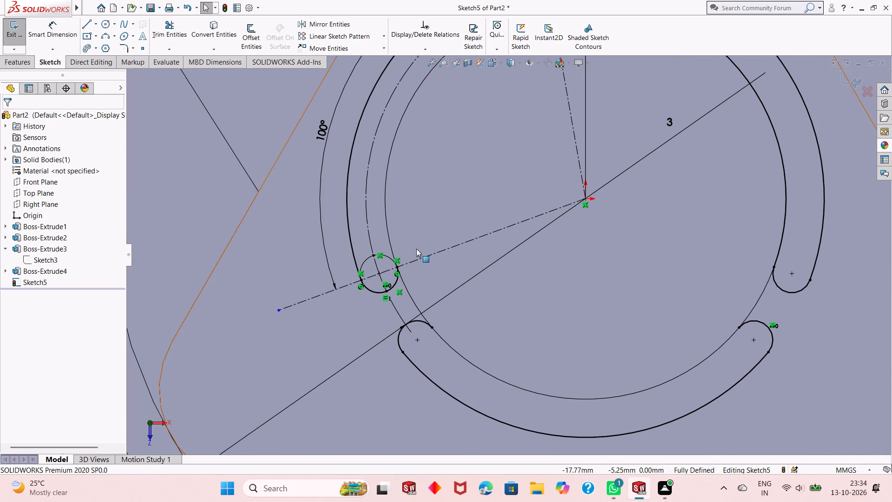
click(96, 23)
click(106, 48)
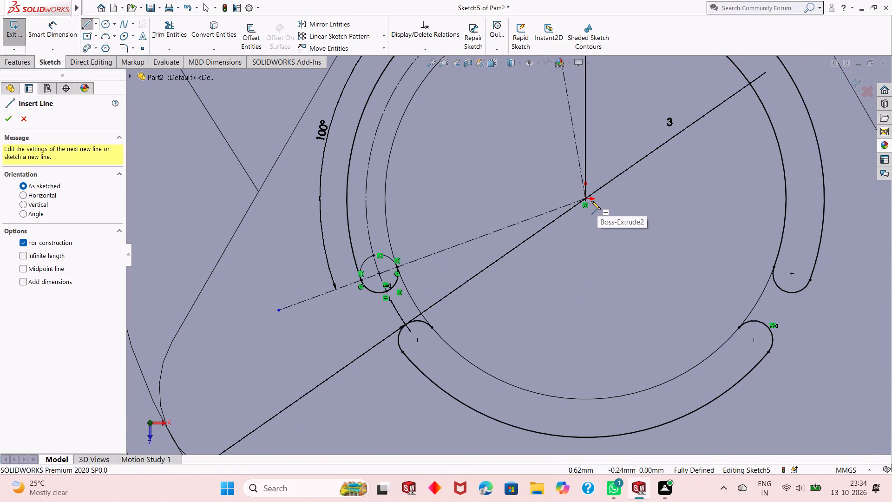
click(587, 201)
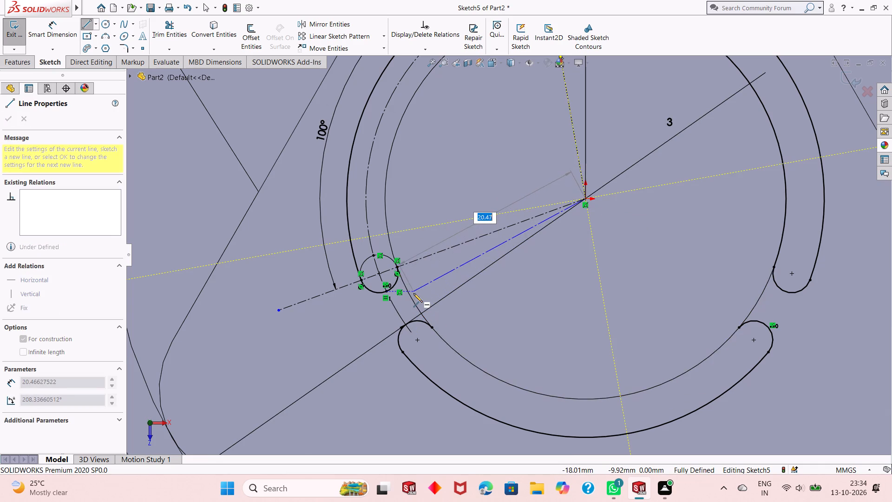
click(347, 325)
key(Escape)
key(Escape)
key(Escape)
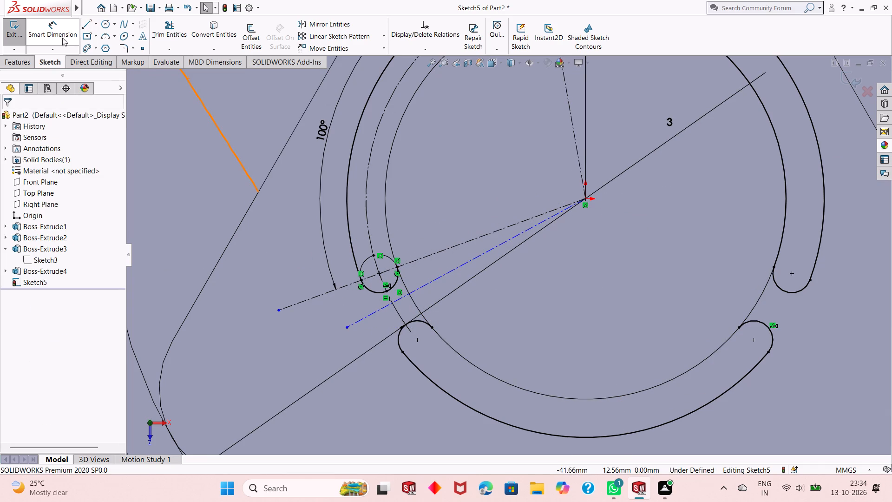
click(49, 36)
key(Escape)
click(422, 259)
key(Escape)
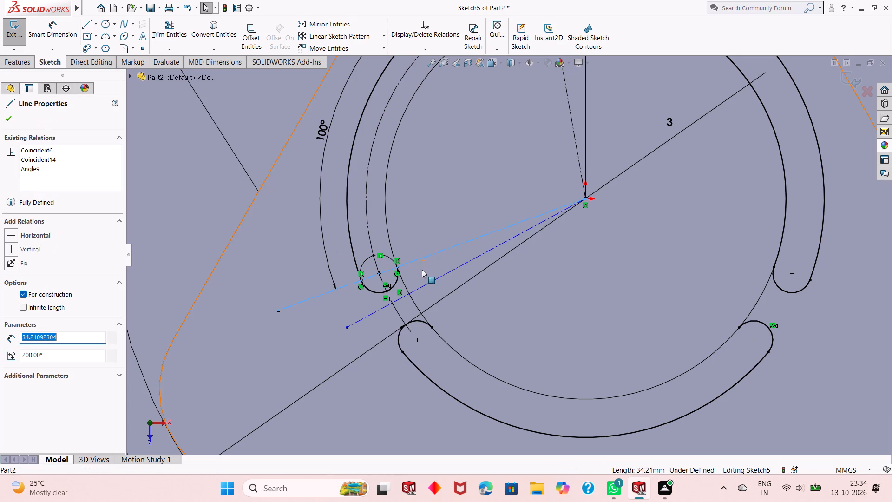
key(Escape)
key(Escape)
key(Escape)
Dimension the angle between the original slot's lower centreline and the new centreline as 5°.
click(39, 33)
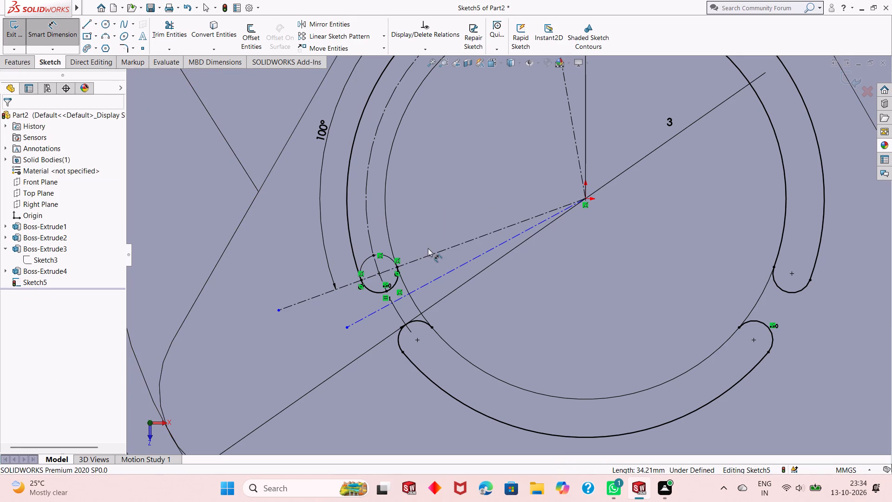
click(428, 251)
click(428, 252)
click(428, 258)
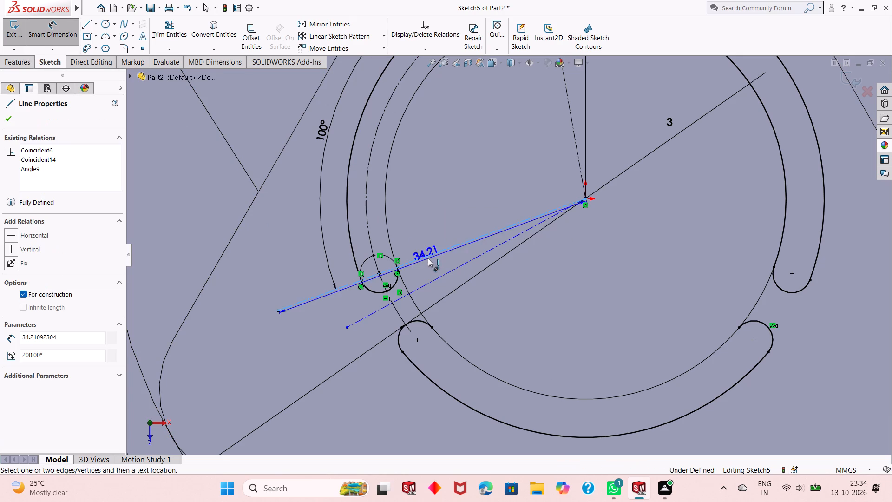
click(431, 282)
click(320, 305)
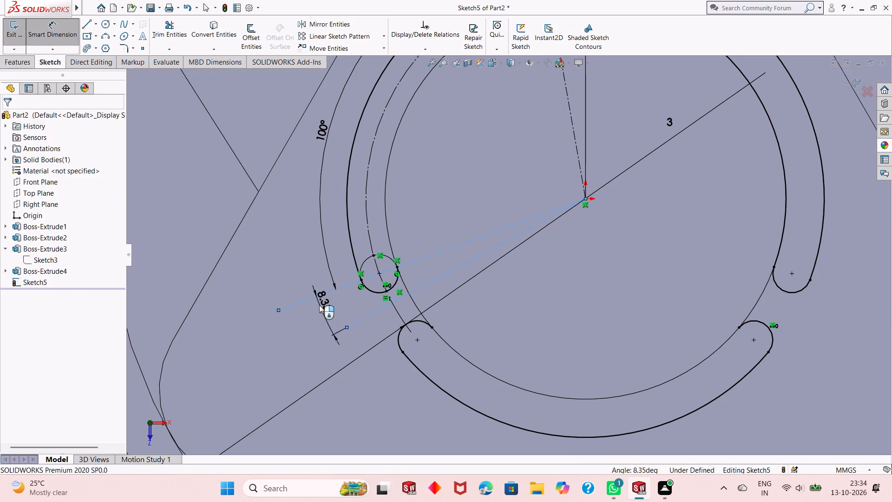
key(5)
key(Return)
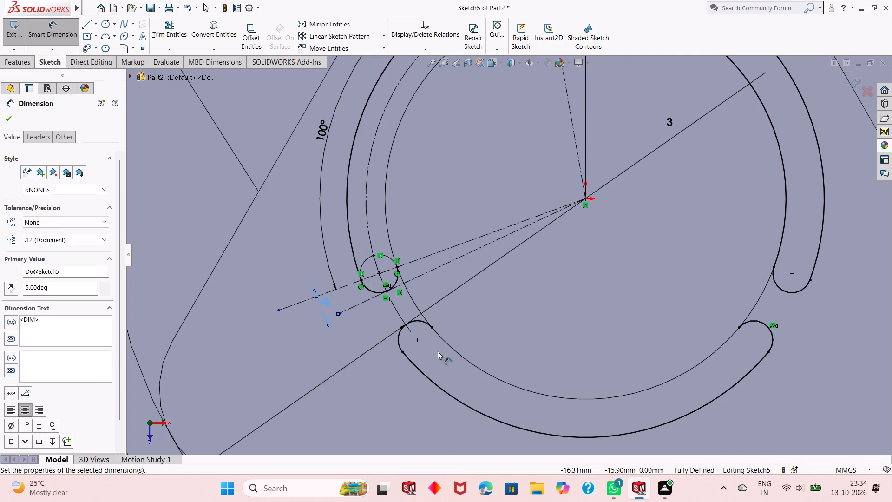
Set the angle between the original slot's lower centreline and the centreline through the lower-left gap to 10°.
scroll(448, 344, up, 5)
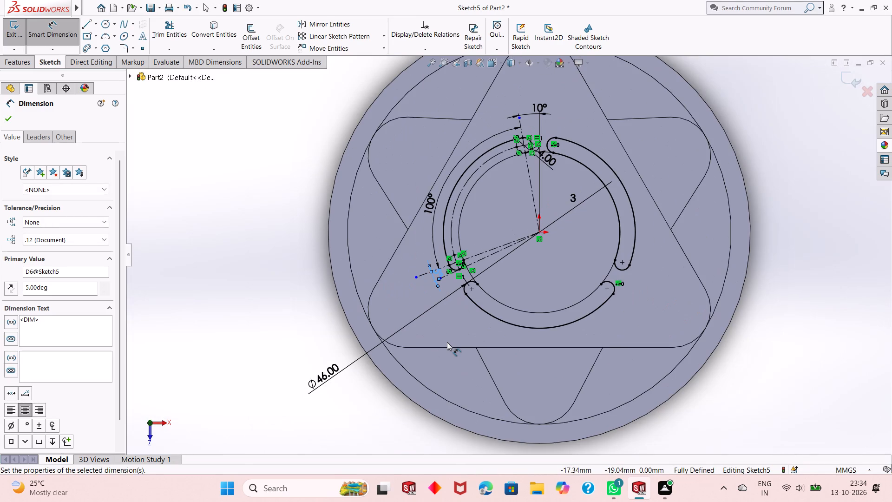
scroll(505, 210, down, 1)
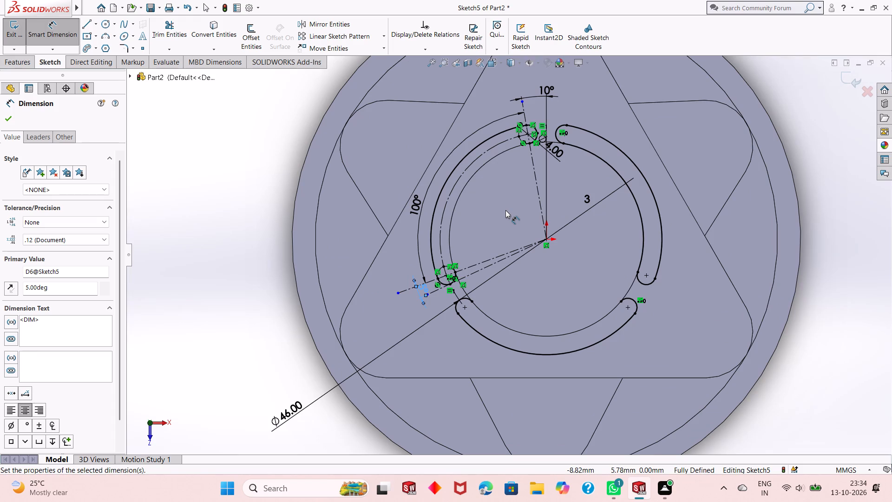
double_click(505, 210)
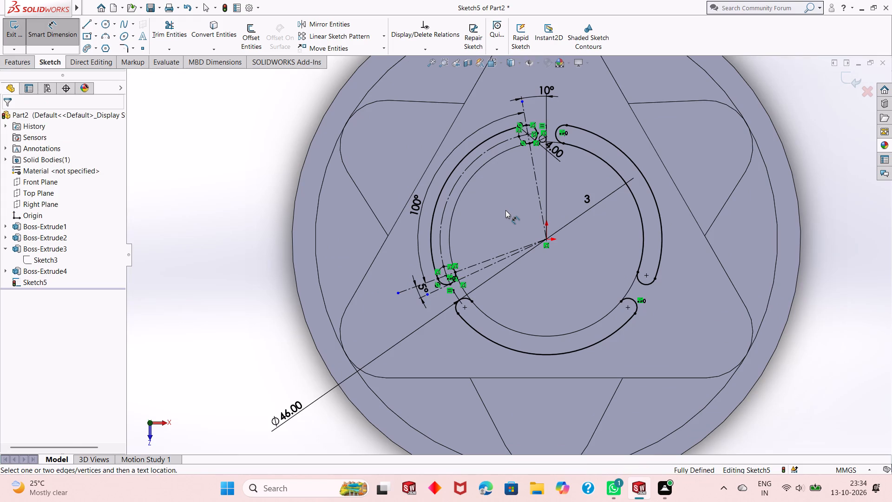
double_click(421, 296)
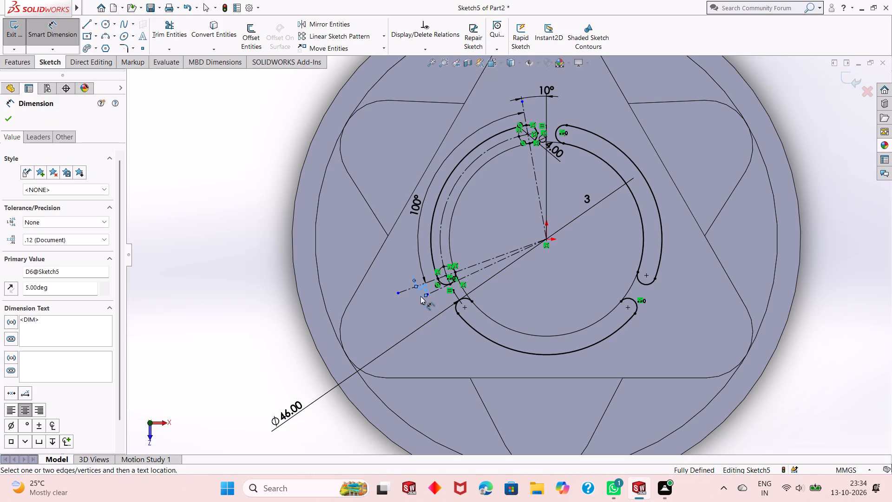
double_click(420, 296)
double_click(420, 296)
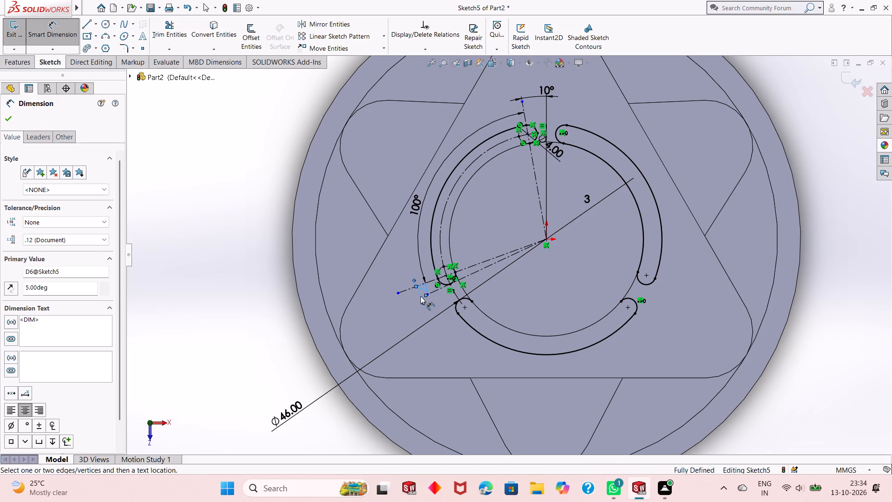
key(Escape)
key(Escape)
double_click(420, 294)
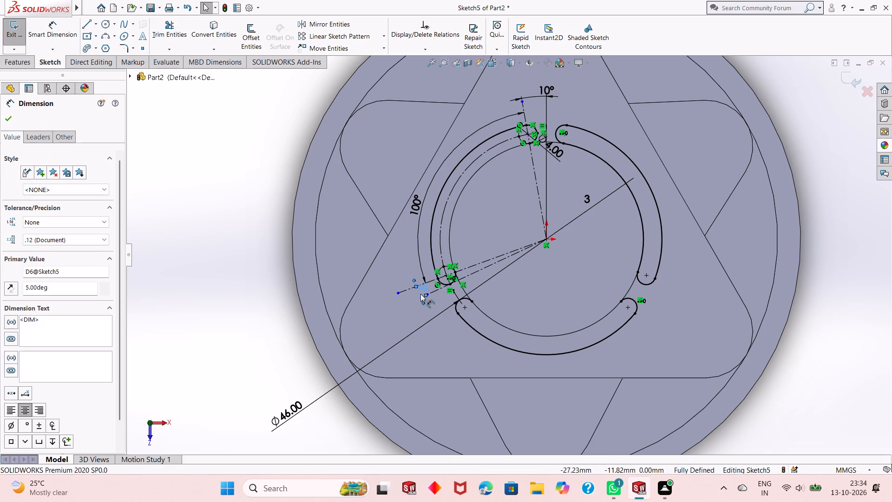
key(Escape)
key(Escape)
key(Escape)
key(Escape)
click(221, 246)
key(Escape)
key(Escape)
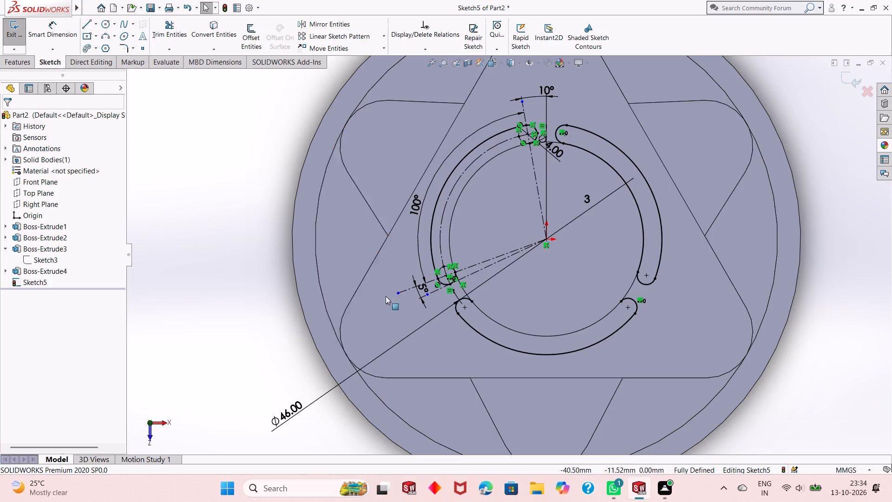
scroll(445, 299, down, 4)
double_click(407, 267)
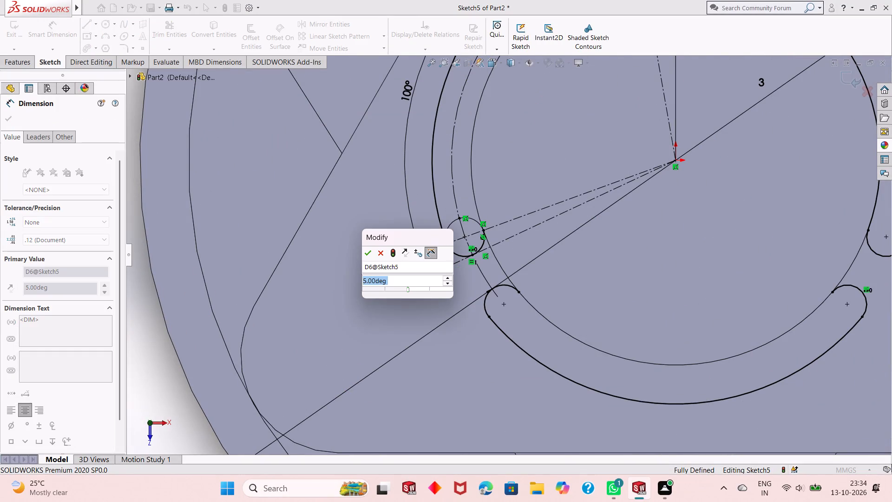
text(10)
key(Return)
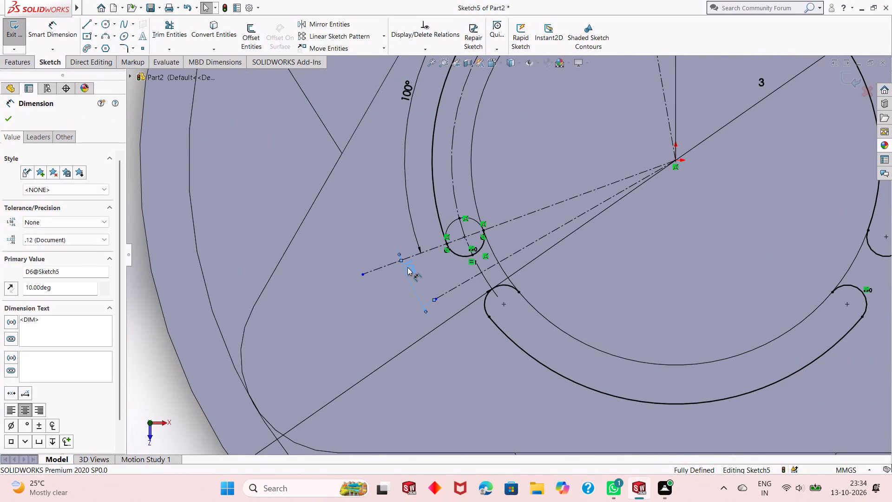
key(Escape)
Draw a 23 mm centreline from the origin to the centre of the bottom slot's right end arc.
scroll(557, 299, up, 1)
scroll(534, 238, up, 1)
scroll(514, 277, down, 2)
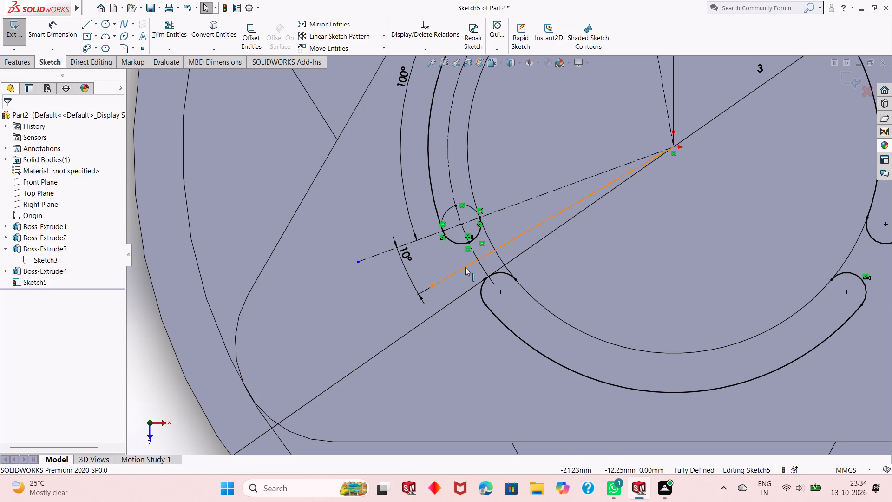
scroll(483, 288, up, 1)
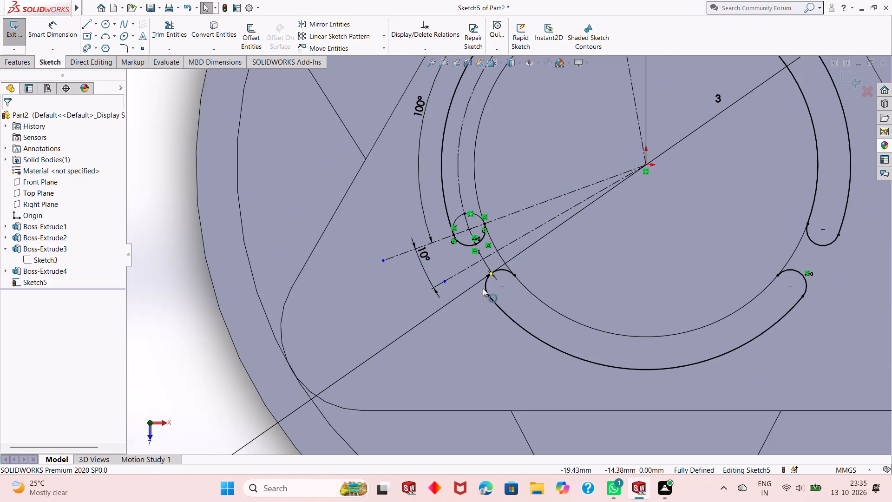
scroll(482, 283, up, 3)
scroll(629, 171, down, 3)
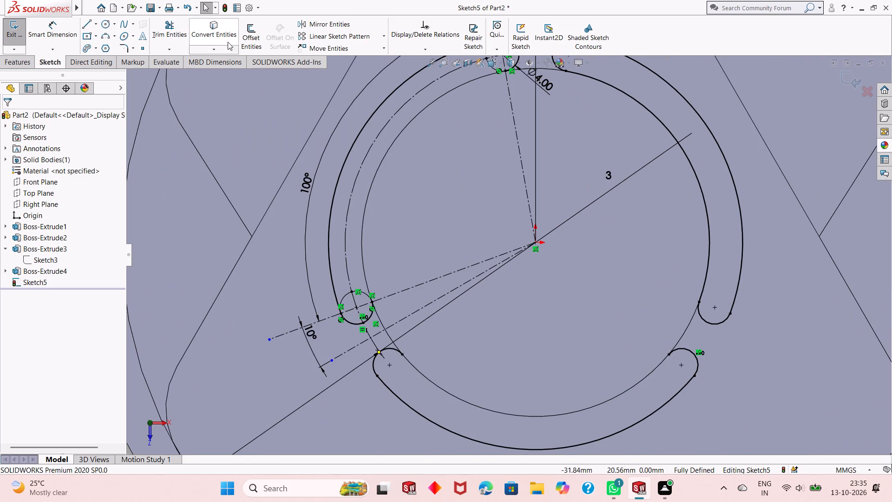
click(95, 25)
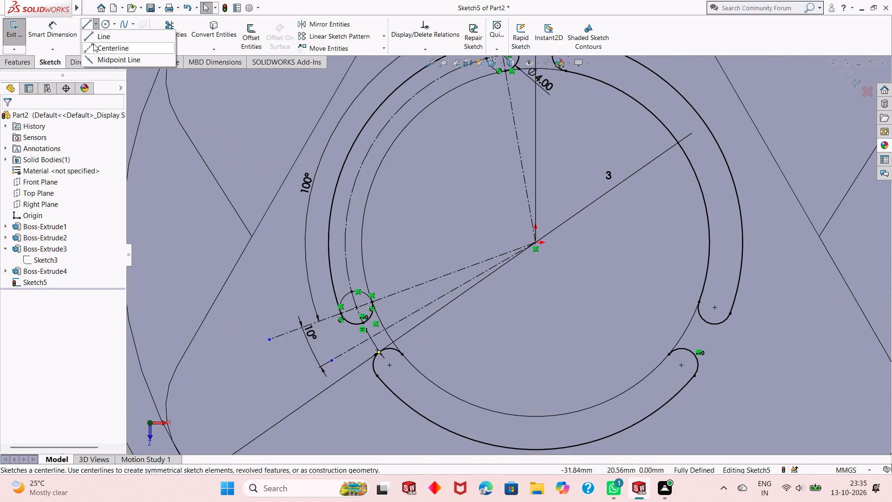
click(93, 44)
click(535, 245)
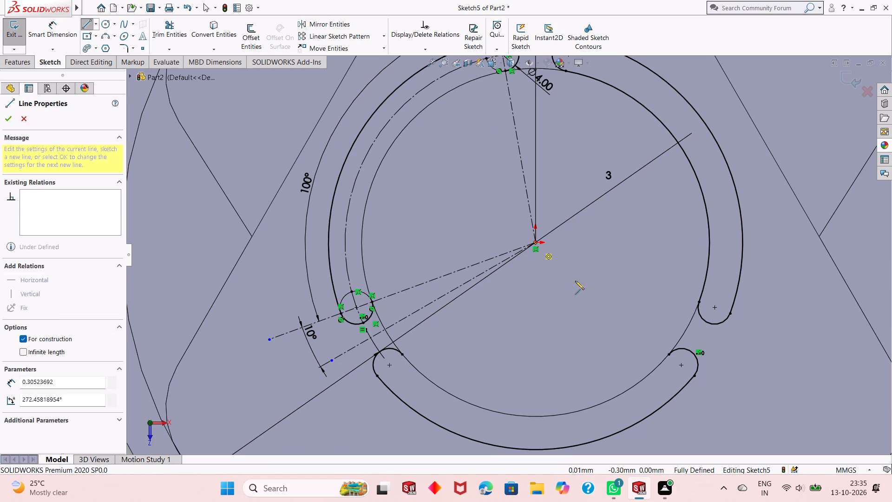
click(681, 364)
key(Escape)
key(Escape)
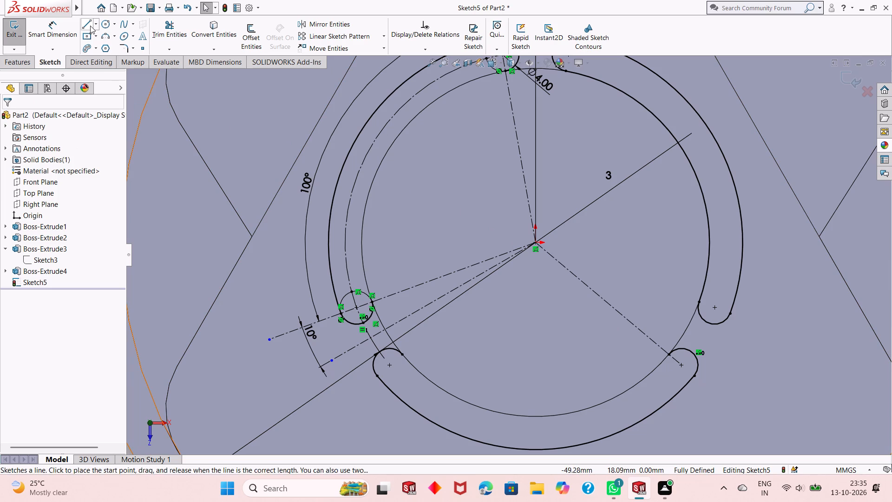
Draw a centreline about 22 mm long from the origin through the gap between the bottom slot and the right slot.
click(97, 26)
click(101, 45)
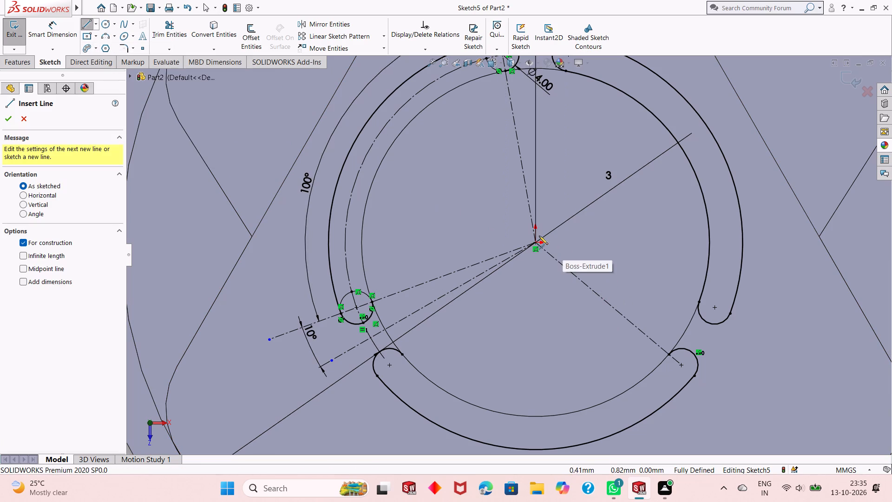
click(535, 242)
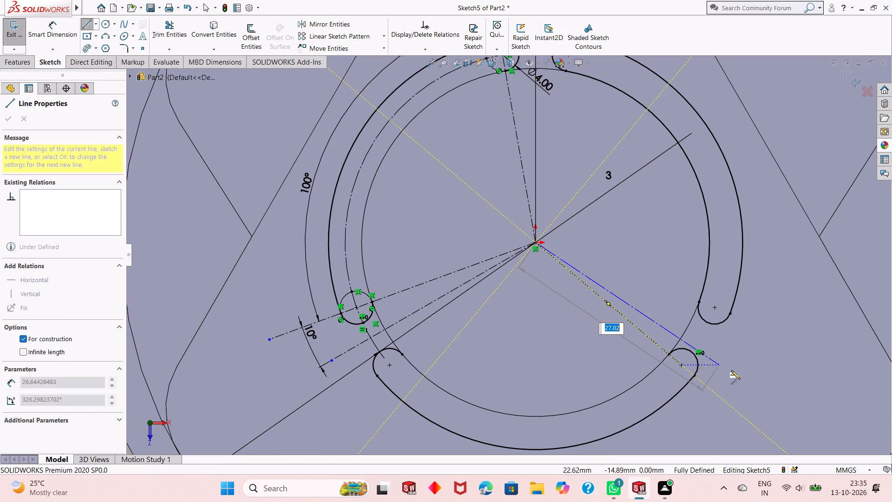
click(690, 337)
key(Escape)
key(Escape)
key(Escape)
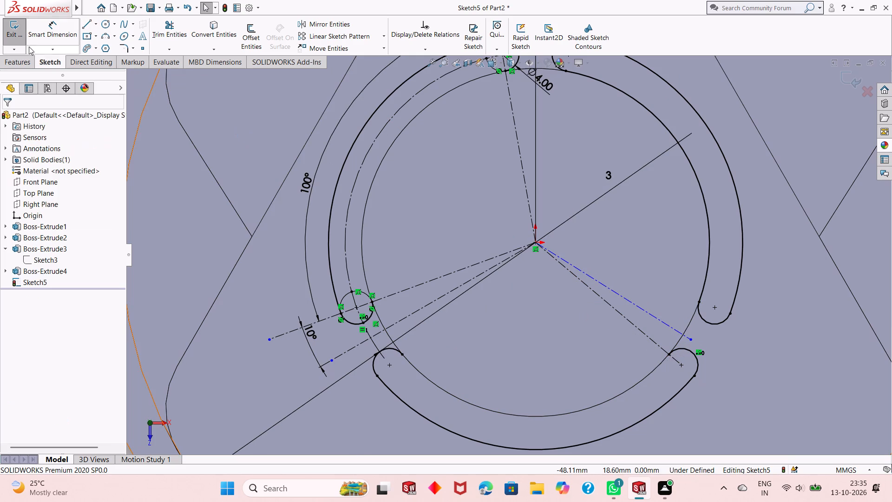
Dimension the angle between the bottom slot's right end centreline and the lower-right gap centreline as 10°.
click(47, 34)
click(634, 304)
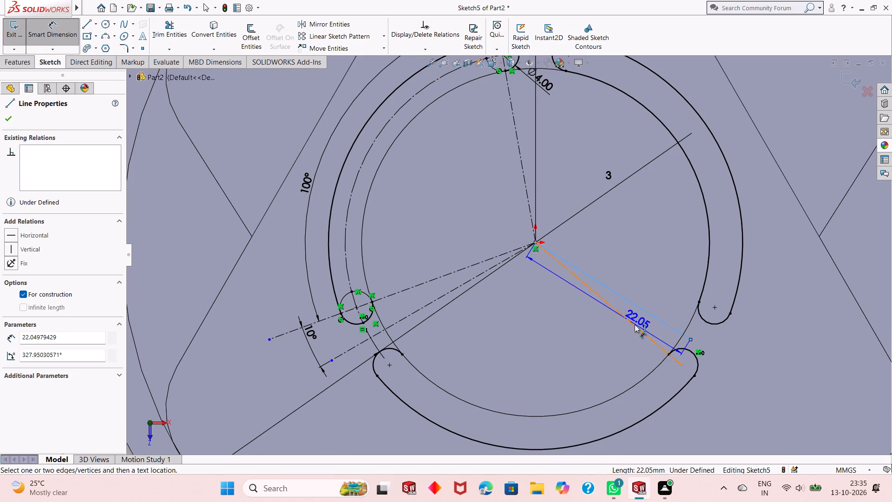
click(635, 325)
click(651, 329)
text(10)
key(Return)
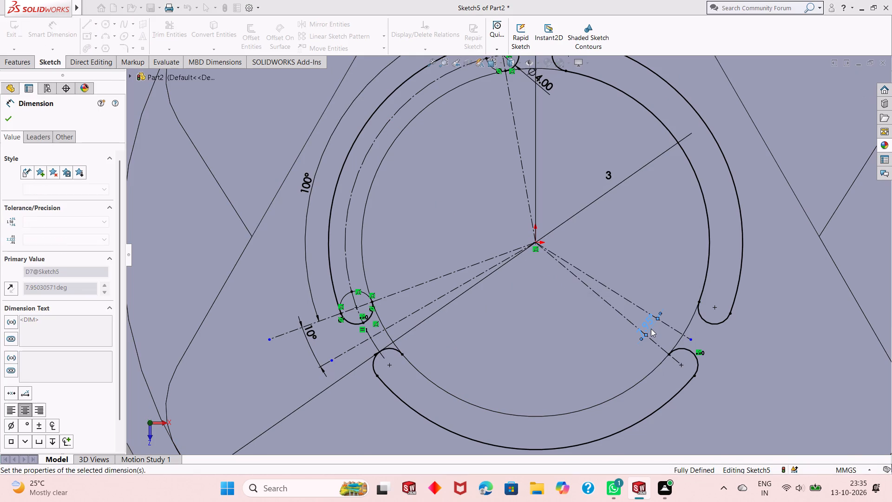
key(Escape)
key(Escape)
key(Escape)
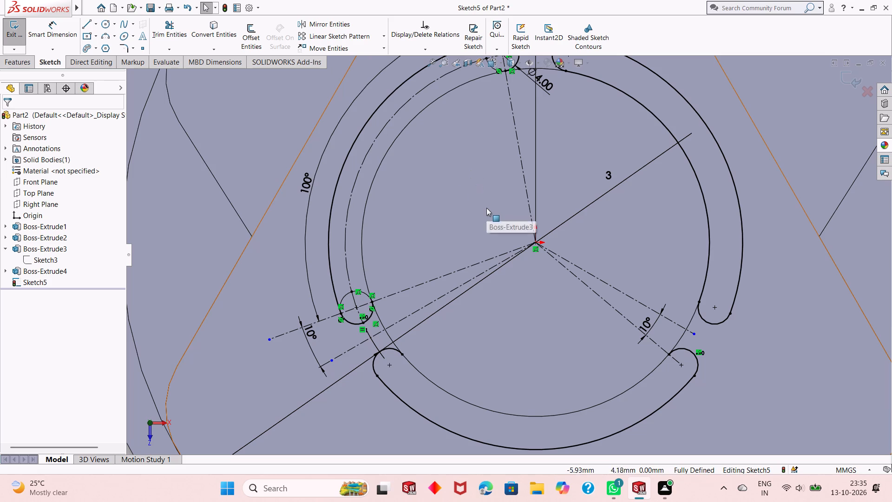
Draw a three-point arc of radius 40 mm from the inner circle's top point to its intersection with the lower-left gap centreline.
click(105, 35)
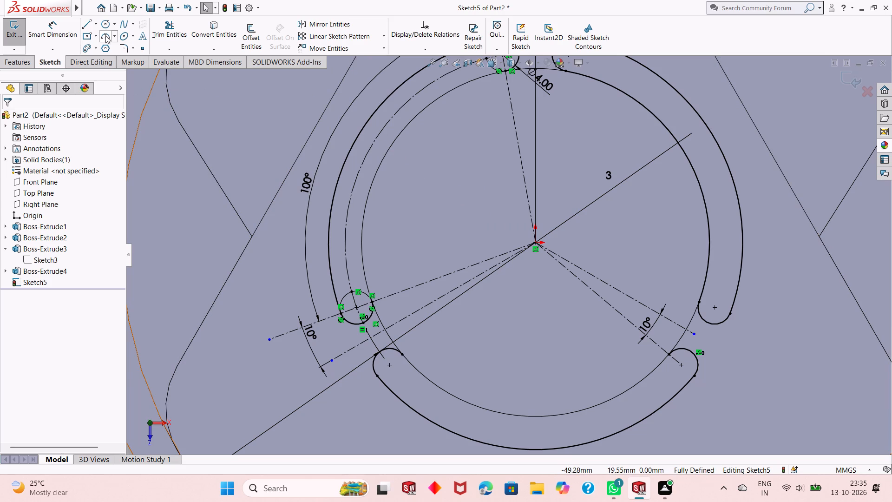
click(535, 68)
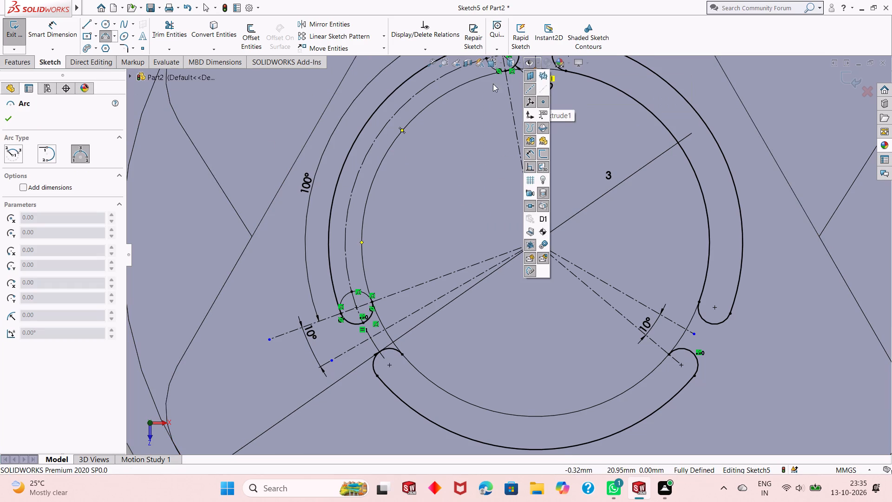
key(Escape)
scroll(525, 147, up, 1)
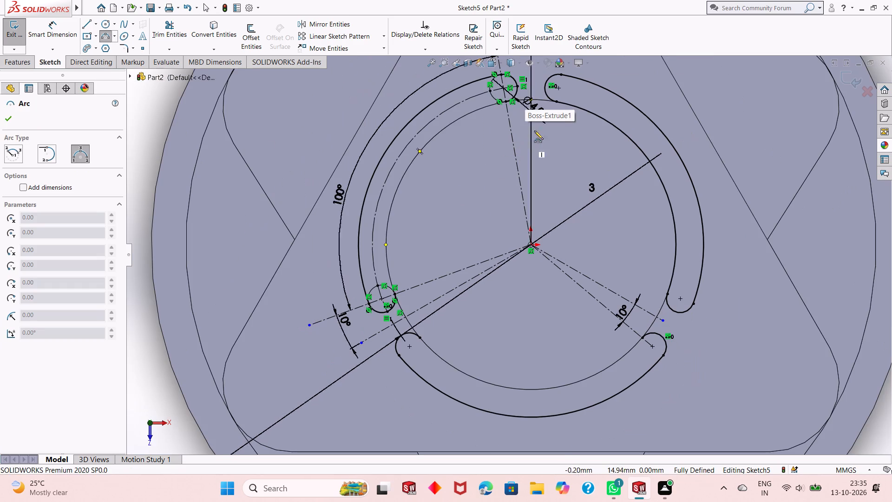
scroll(533, 98, down, 2)
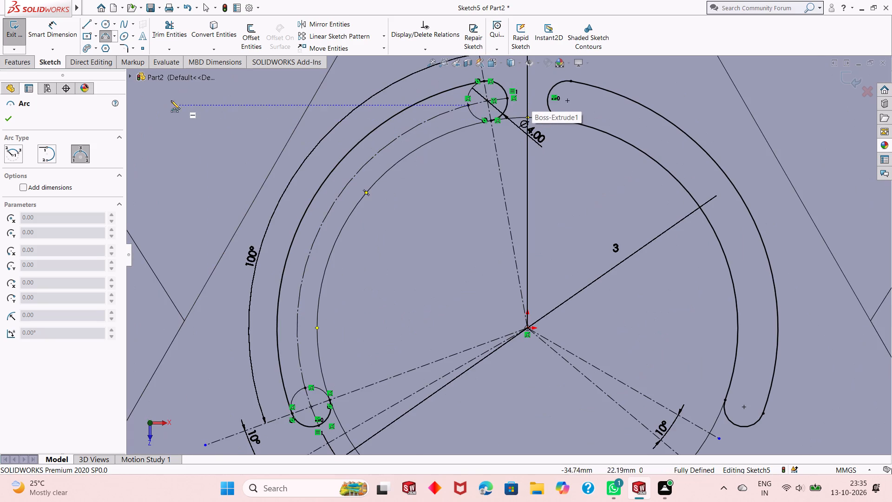
click(528, 118)
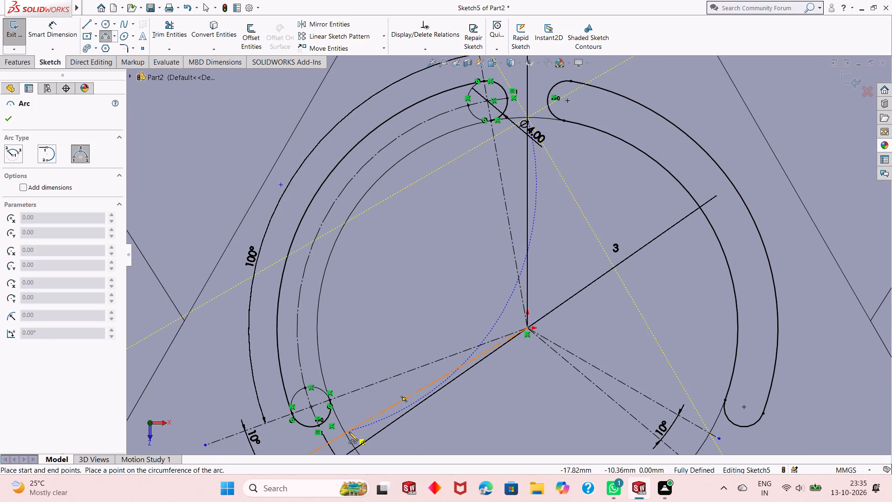
scroll(413, 351, down, 1)
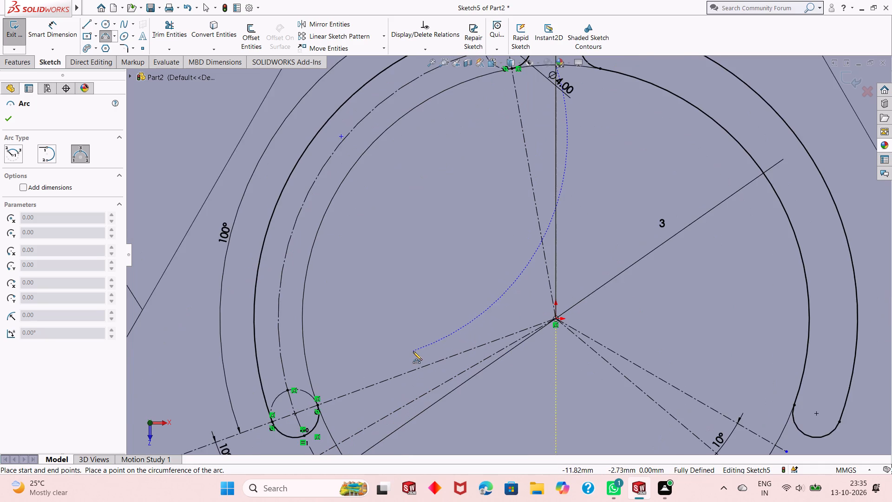
scroll(413, 353, up, 2)
scroll(404, 386, down, 5)
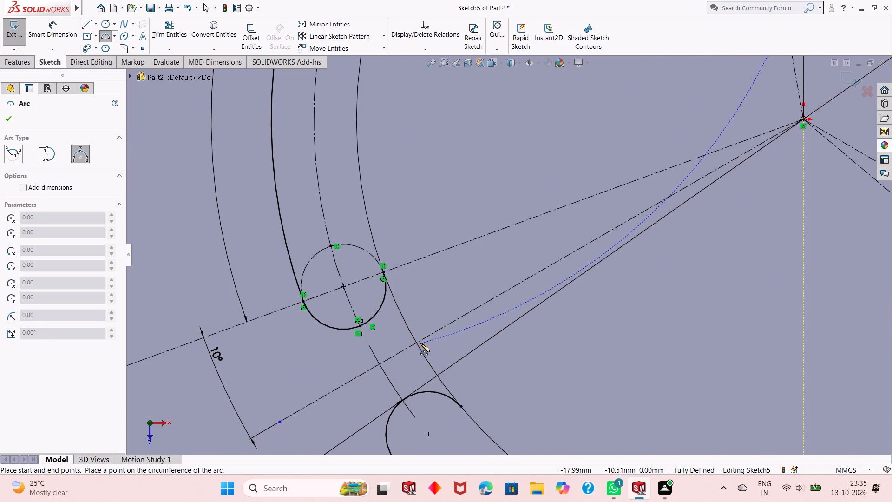
click(416, 342)
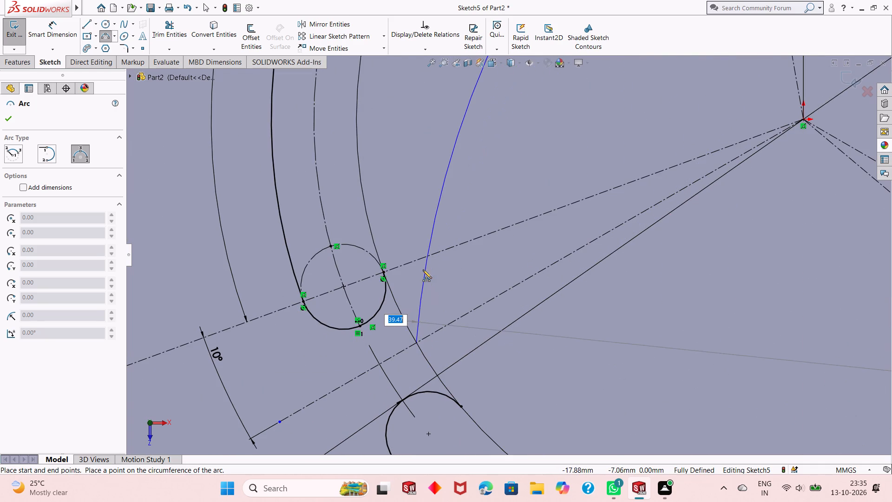
text(40)
key(Return)
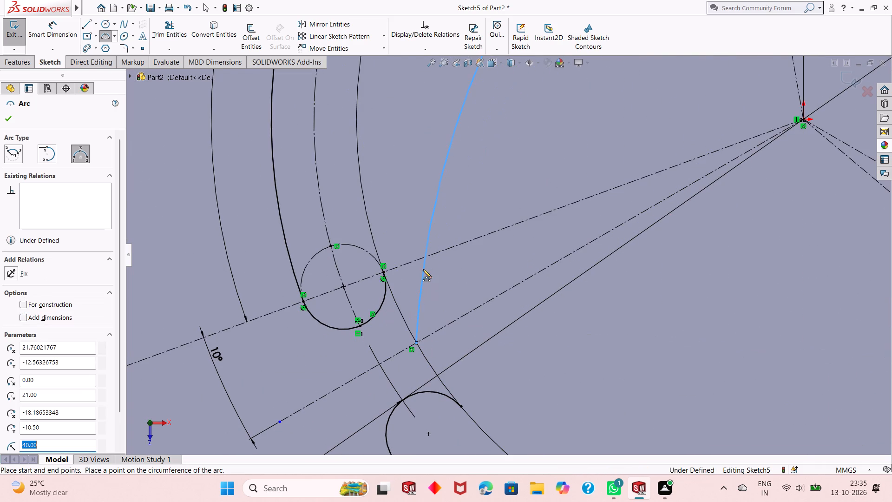
Trim the lower-left gap centreline beyond the inner circle, without keeping trimmed entities as construction geometry.
scroll(455, 296, up, 4)
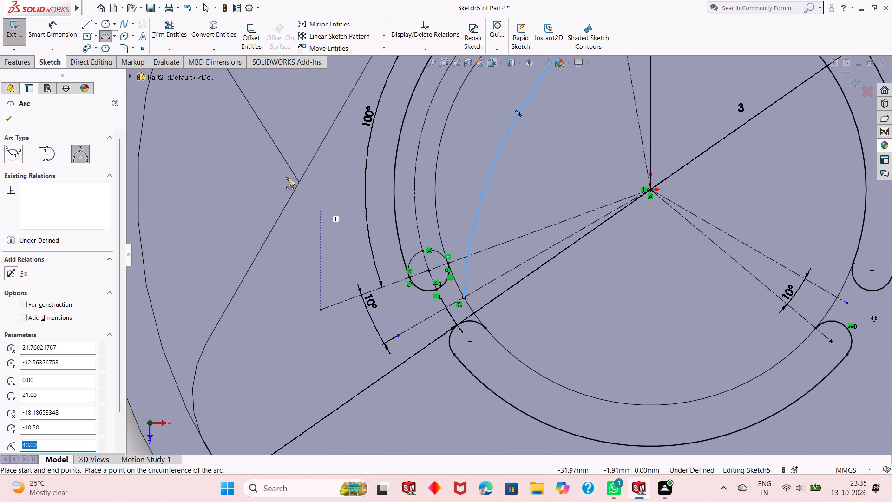
click(168, 35)
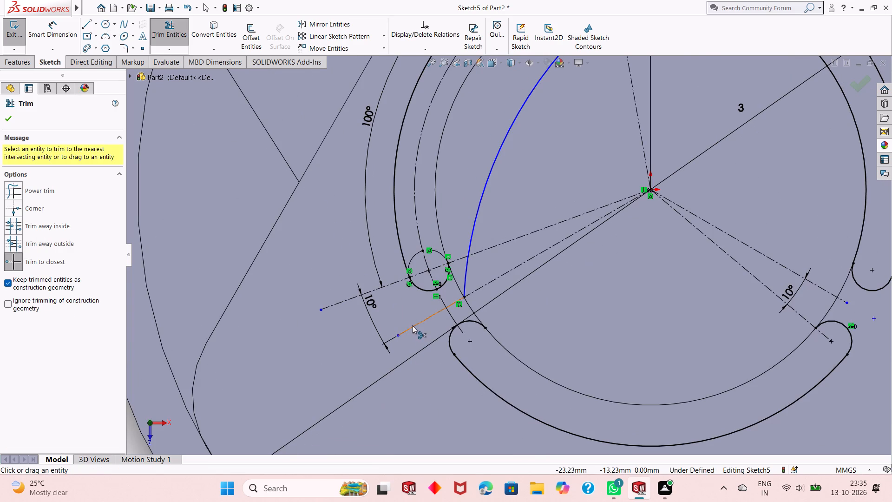
click(412, 325)
click(401, 336)
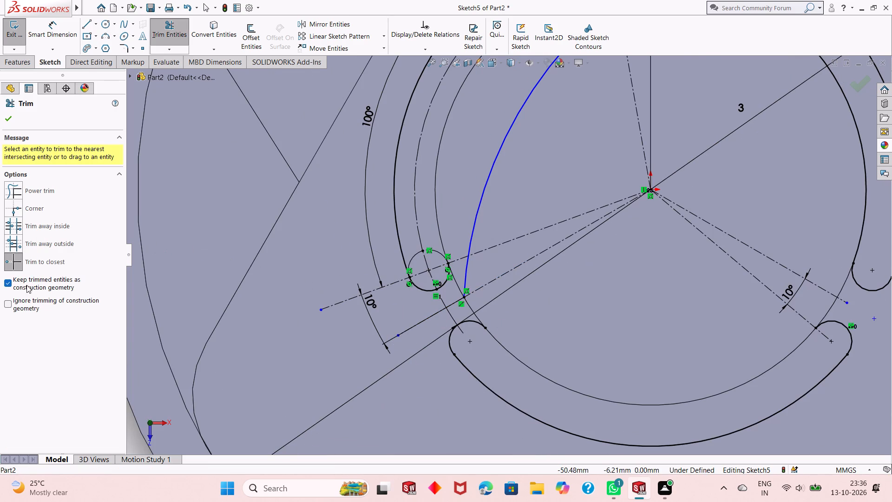
click(8, 283)
click(415, 324)
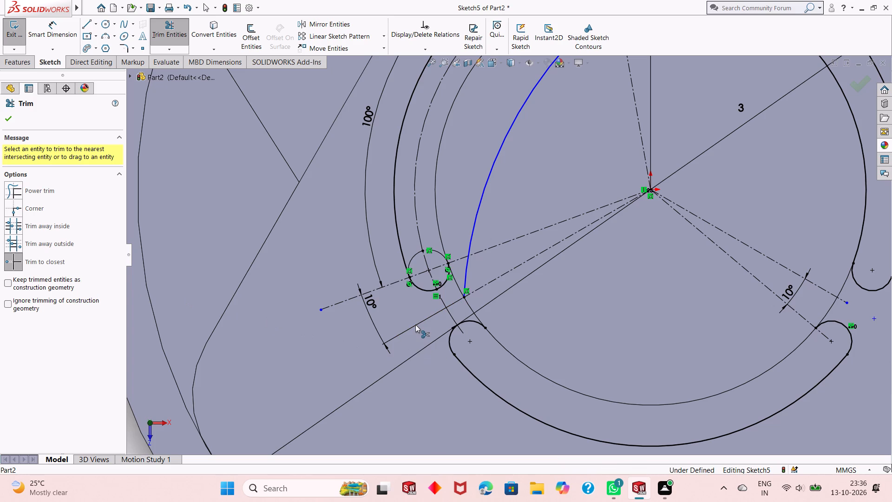
scroll(584, 322, up, 6)
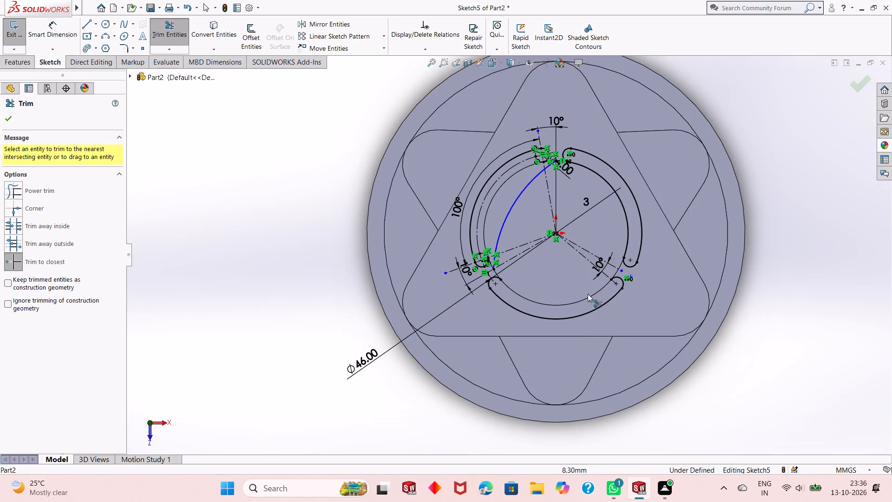
Trim the lower-right gap centreline beyond the inner circle.
scroll(555, 220, down, 4)
click(685, 339)
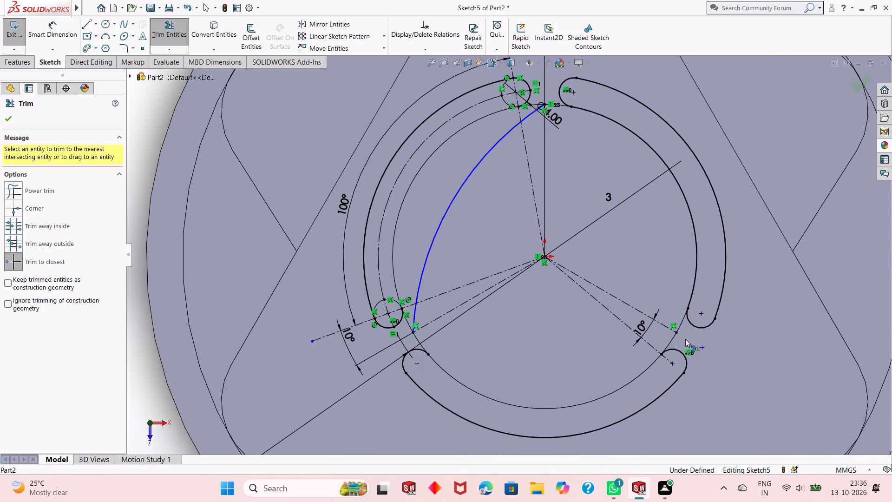
scroll(660, 330, up, 1)
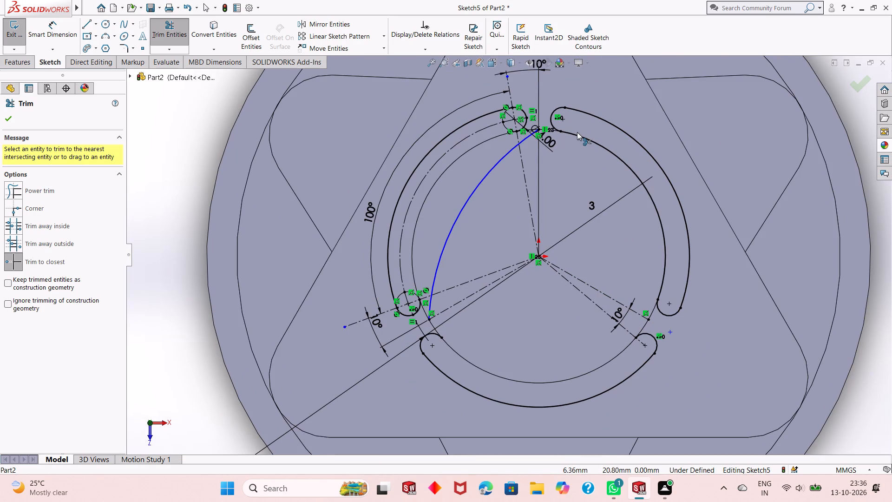
key(Escape)
key(Escape)
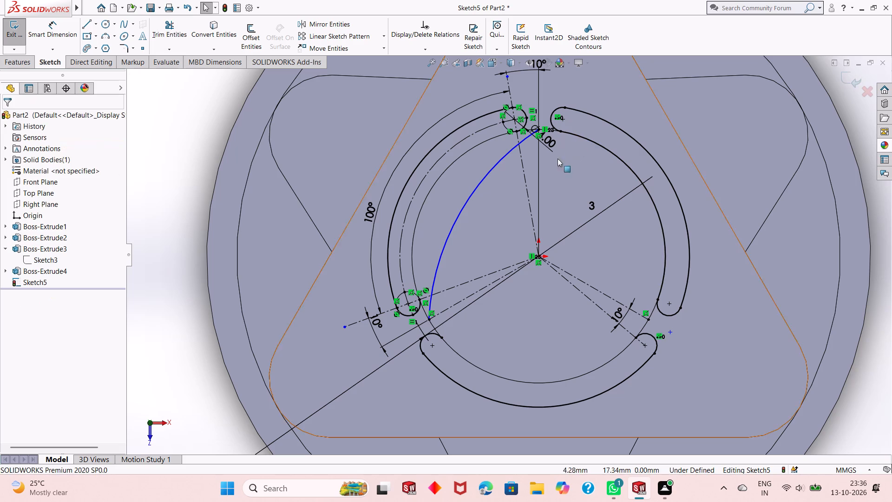
key(Escape)
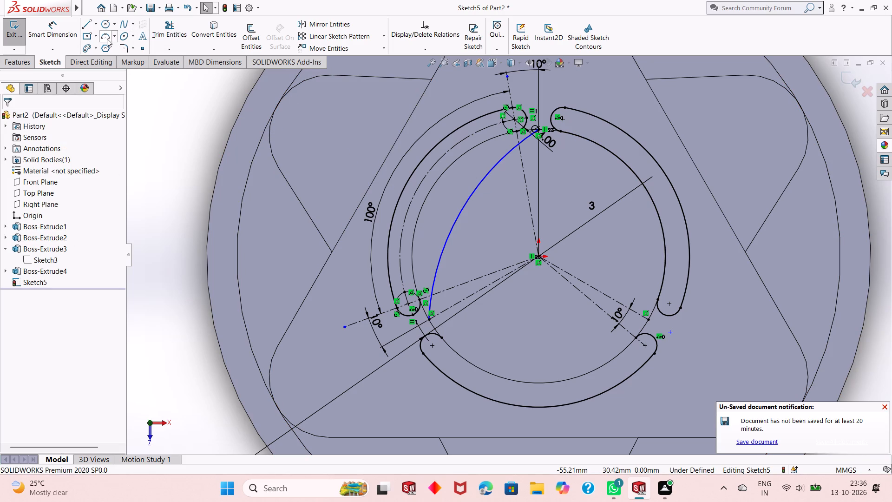
Draw a three-point arc of radius 40 mm from the inner circle's top point to its intersection with the lower-right gap centreline.
click(107, 39)
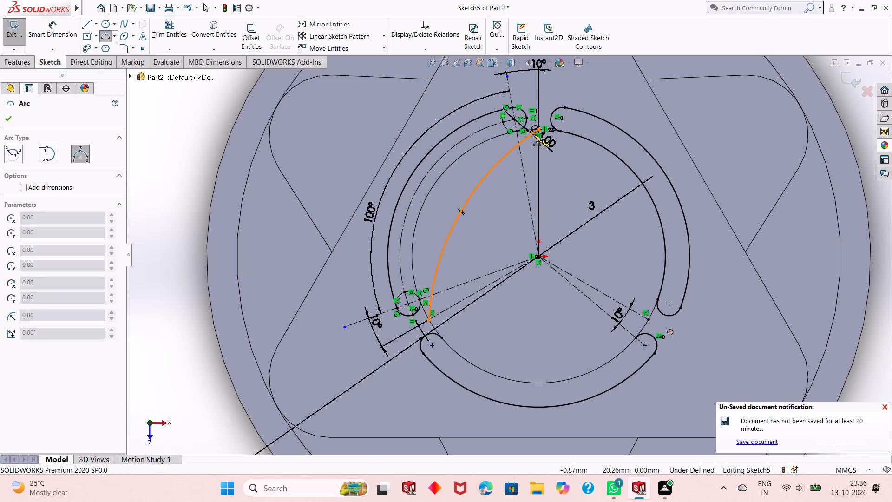
click(539, 130)
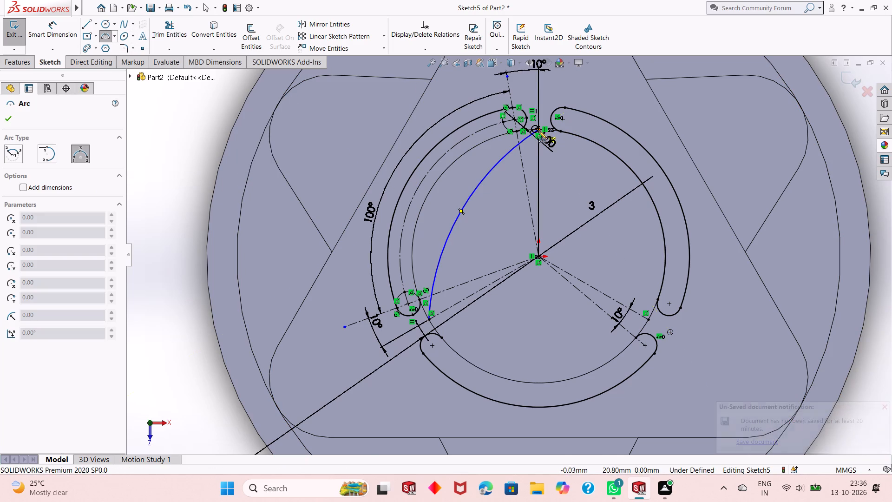
click(648, 320)
text(40)
key(Return)
key(Escape)
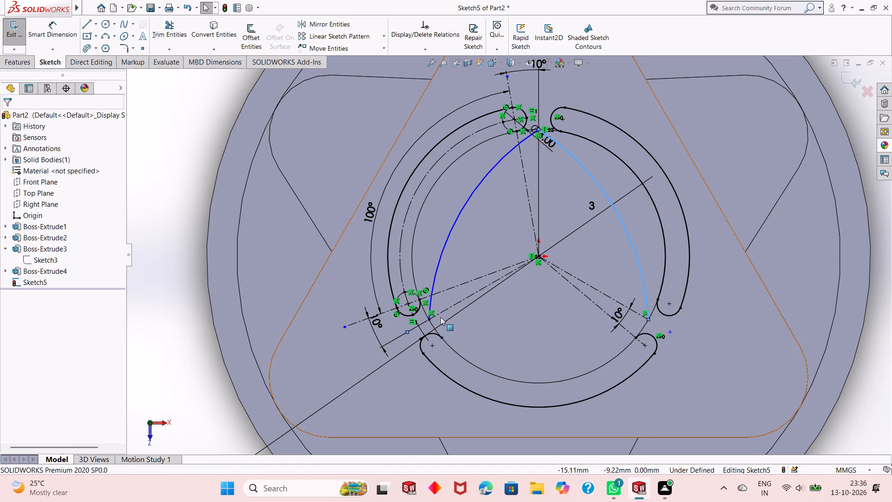
Examine where the two 40 mm arcs meet the inner circle and gap centrelines at the lower-left and lower-right.
scroll(421, 338, down, 20)
scroll(421, 338, down, 2)
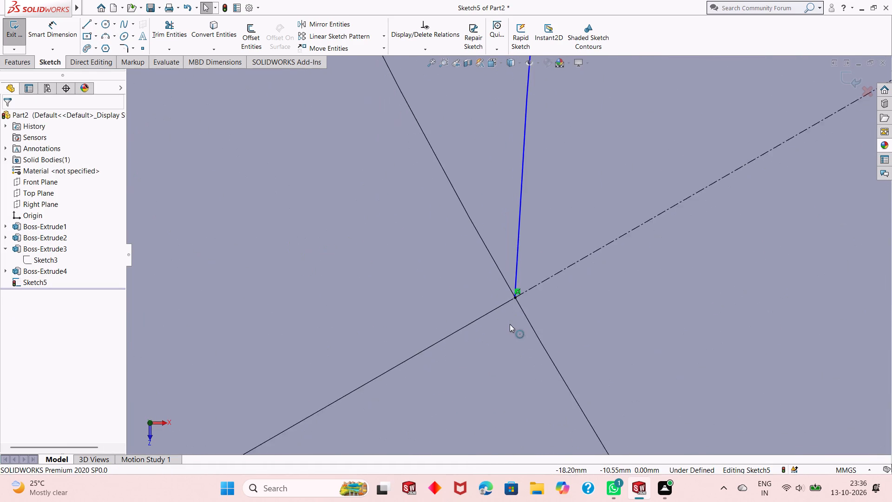
scroll(510, 324, down, 2)
scroll(549, 254, down, 20)
scroll(549, 254, down, 2)
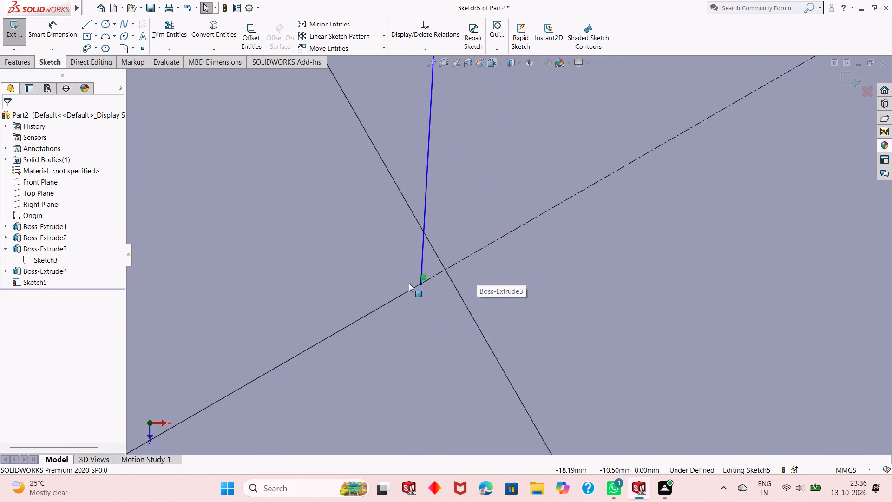
scroll(409, 283, down, 2)
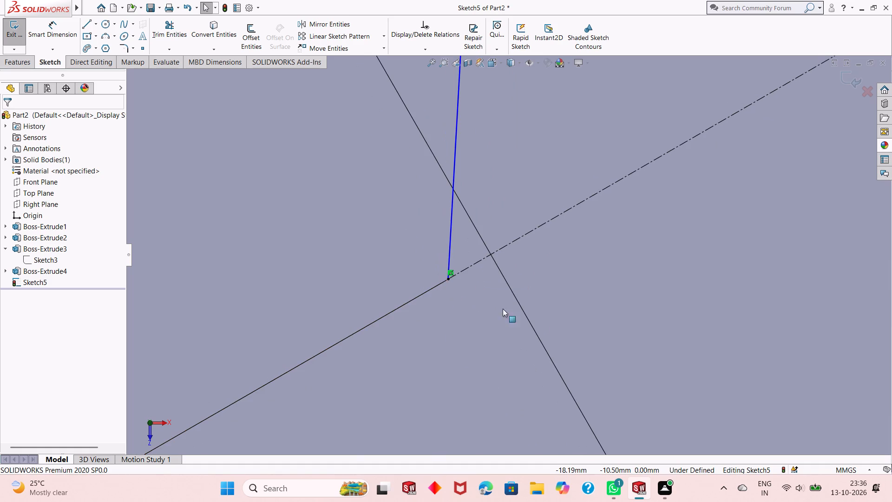
scroll(535, 320, up, 20)
scroll(535, 320, up, 8)
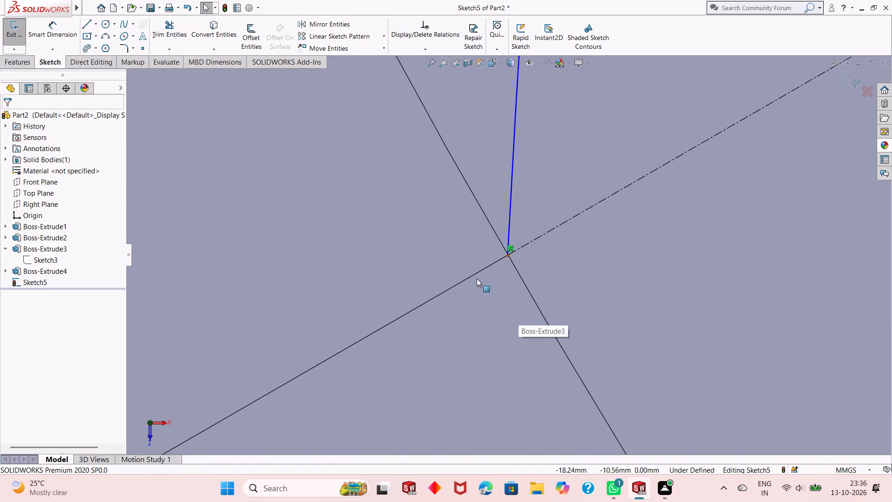
scroll(477, 278, up, 20)
scroll(477, 278, up, 3)
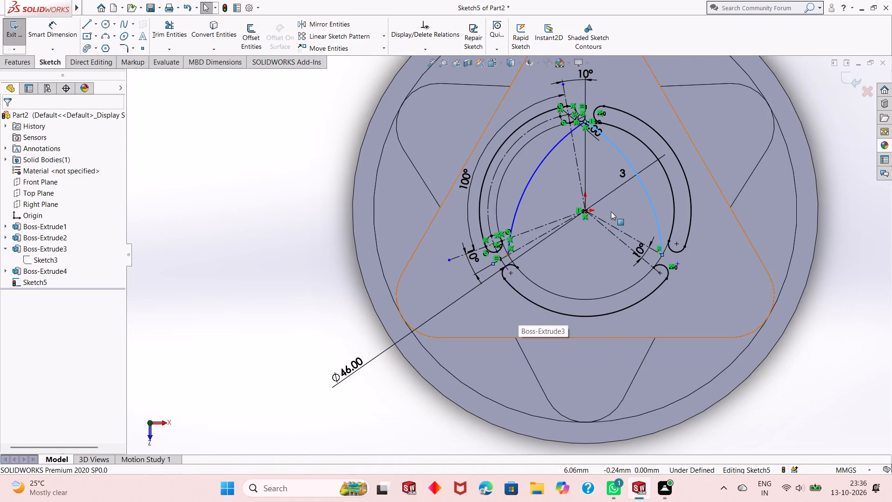
scroll(611, 211, down, 3)
scroll(670, 293, down, 12)
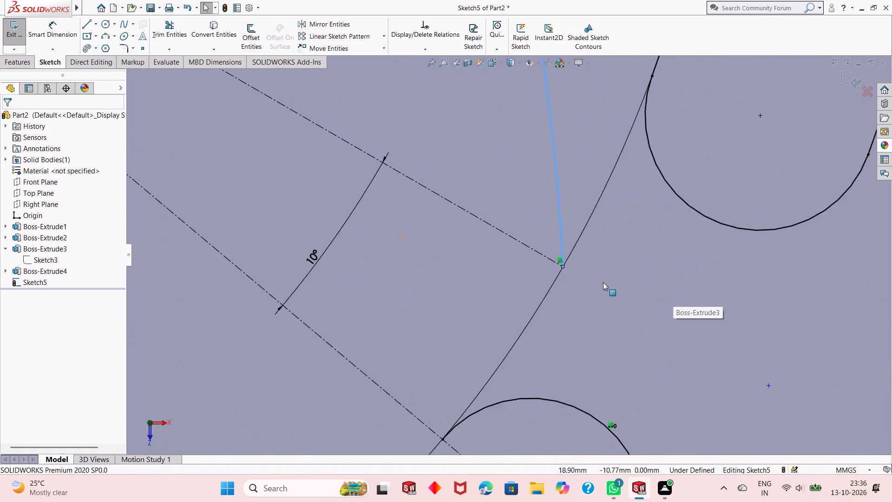
scroll(603, 282, down, 9)
scroll(430, 219, down, 9)
scroll(661, 263, down, 4)
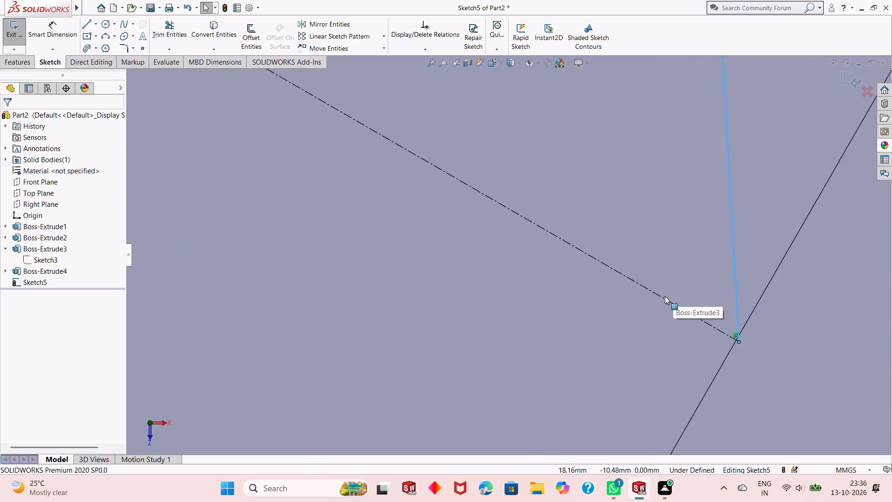
scroll(773, 394, down, 5)
scroll(561, 329, up, 15)
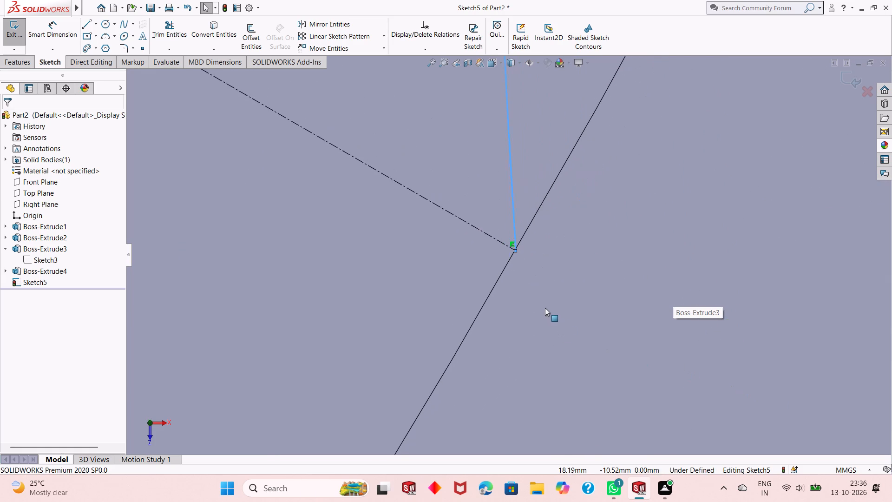
scroll(545, 308, up, 20)
scroll(545, 308, up, 10)
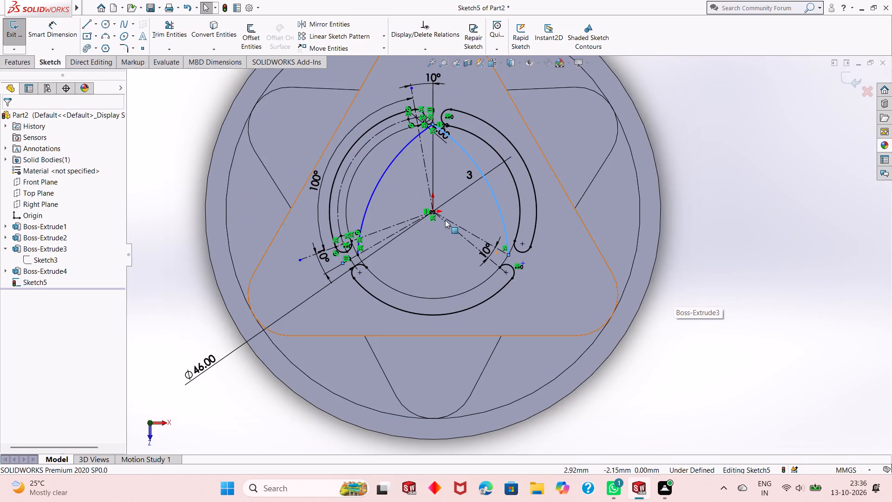
scroll(445, 211, down, 3)
scroll(447, 231, up, 2)
key(Escape)
key(Escape)
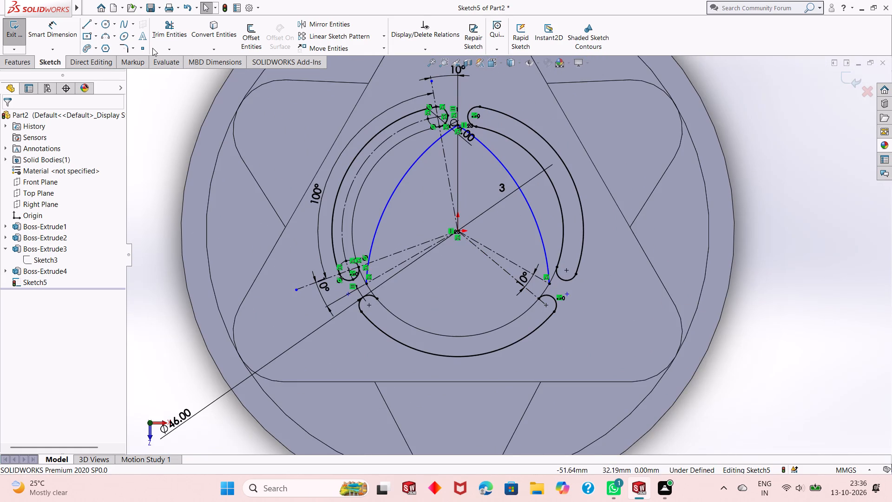
Draw a three-point arc of radius 40 mm bulging downward between the lower ends of the two existing arcs.
click(104, 38)
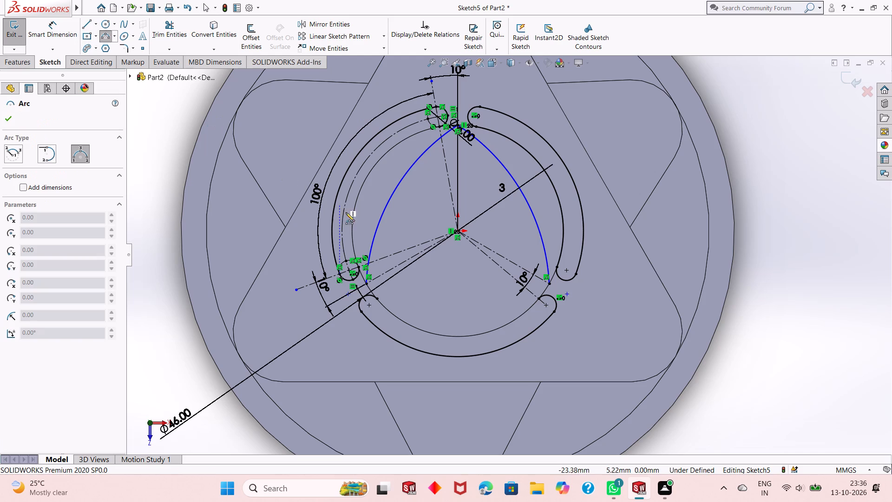
click(367, 285)
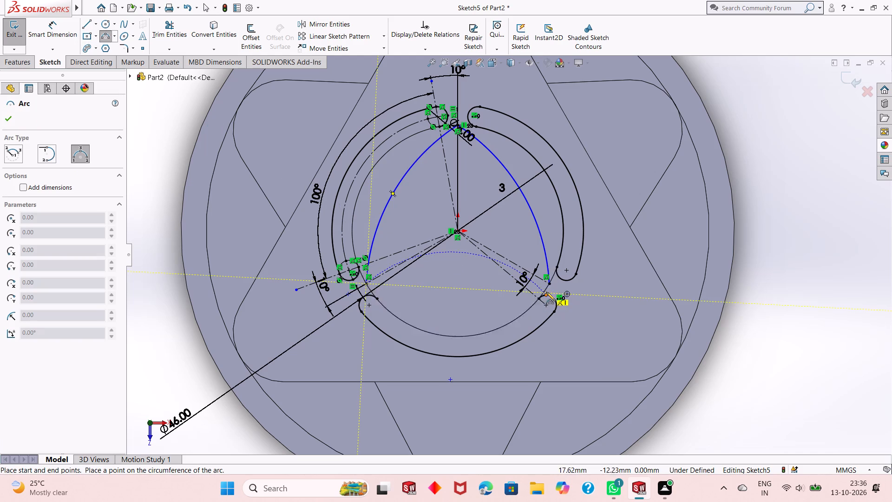
click(549, 283)
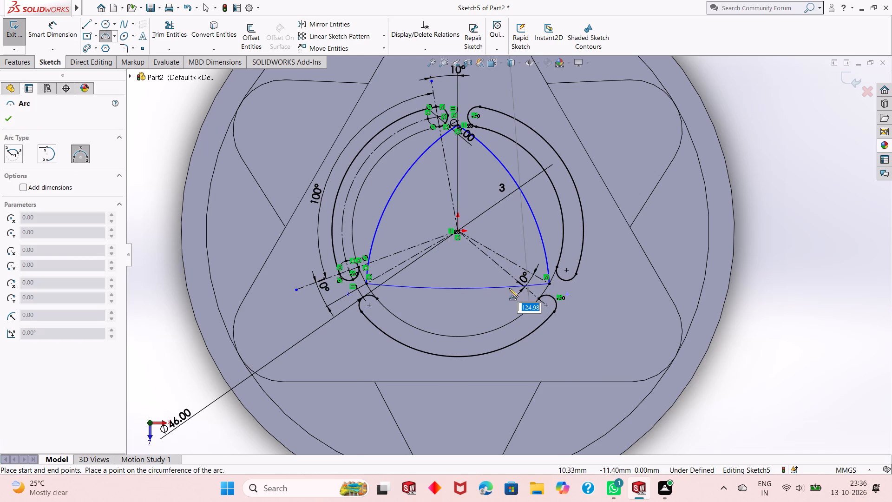
text(40)
key(Return)
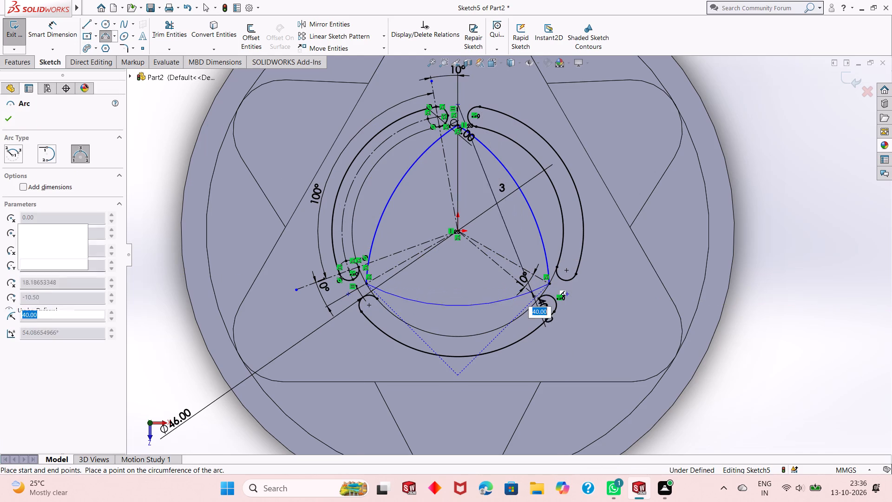
key(Escape)
key(Escape)
Dimension the left arc's radius as 40 mm, placing the dimension outside the slots at the upper left.
click(61, 32)
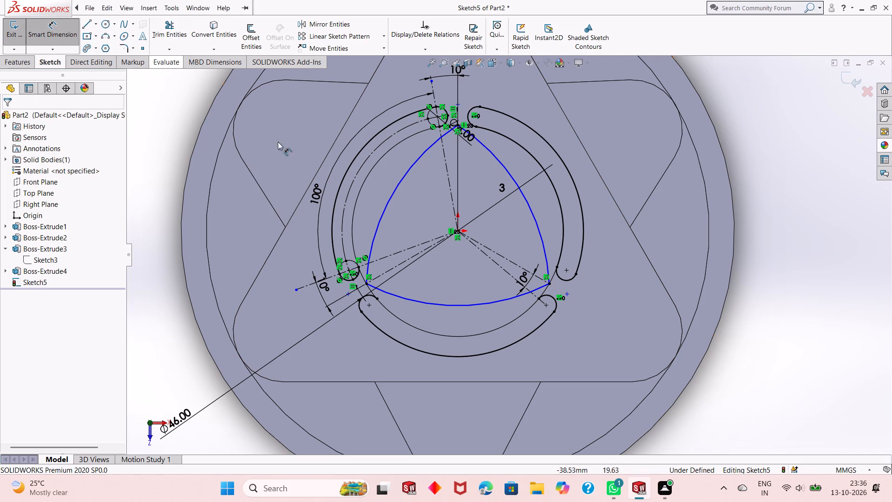
click(394, 194)
click(305, 127)
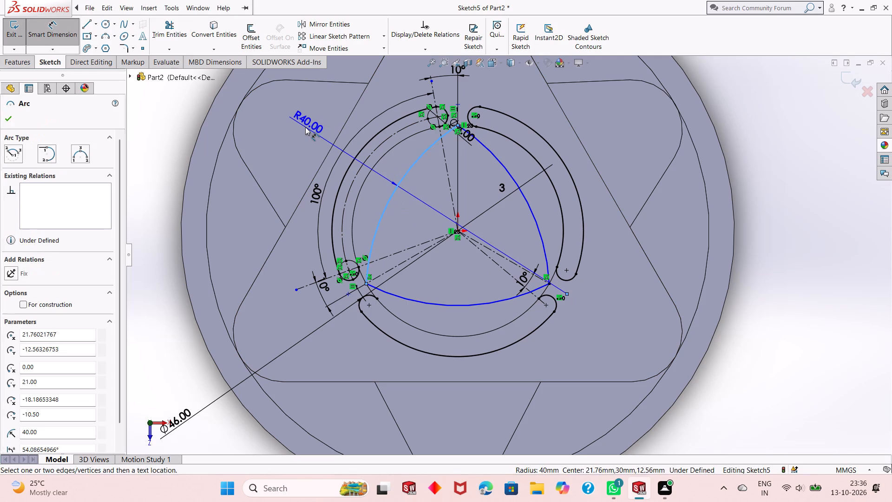
key(Return)
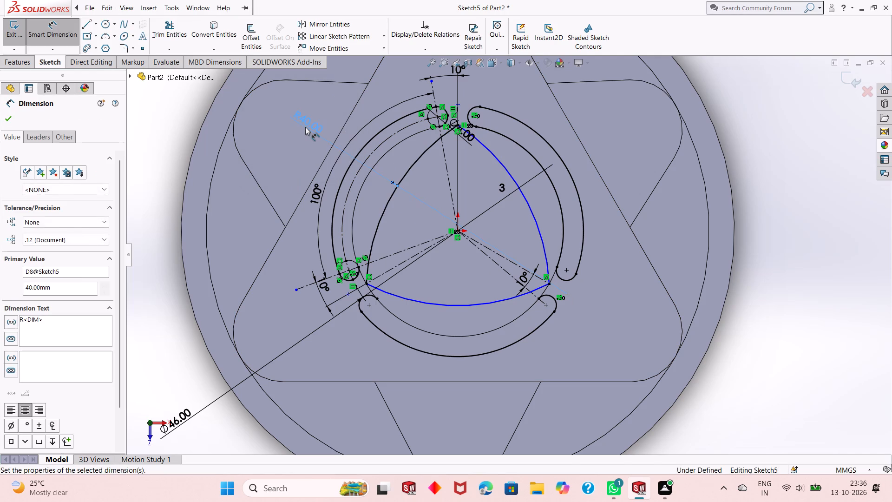
key(Escape)
key(Escape)
key(Escape)
Add an equal relation between the left, bottom and right arcs of the curved triangle.
click(407, 173)
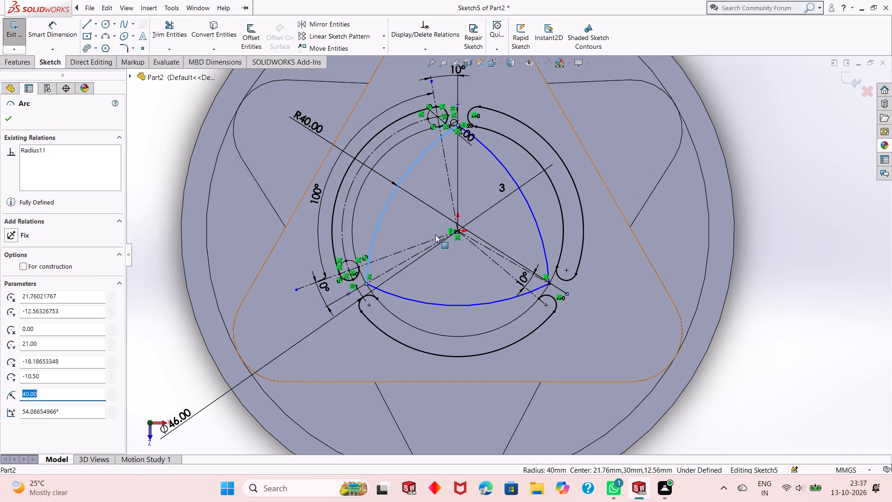
ctrl+click(426, 302)
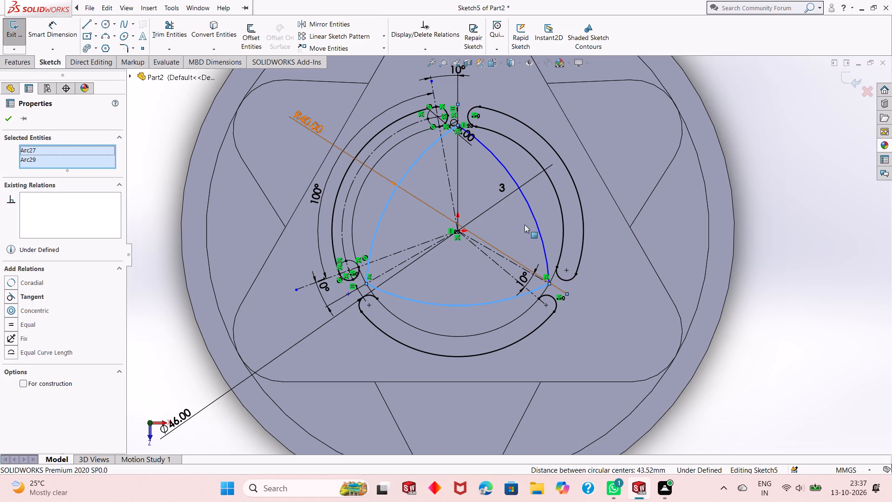
ctrl+click(532, 211)
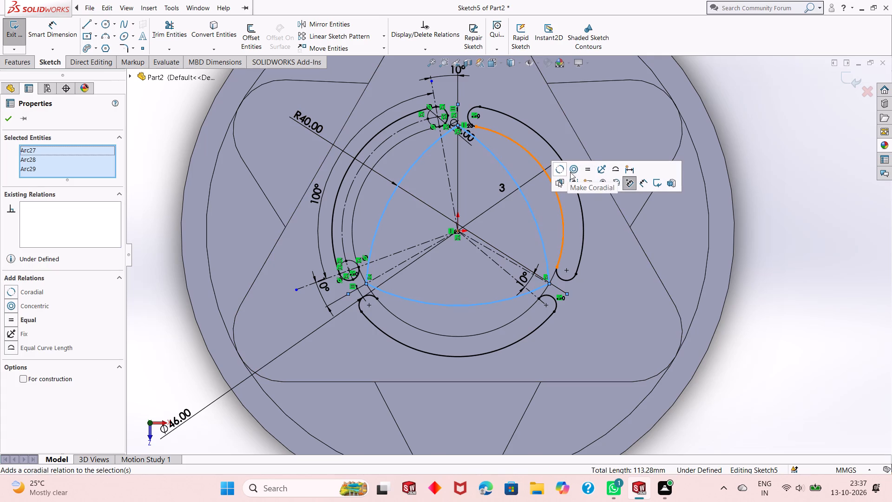
click(587, 166)
key(Escape)
key(Escape)
key(Escape)
Cut-extrude the three curved slot regions of the sketch to a blind depth of 10 mm.
scroll(416, 264, up, 2)
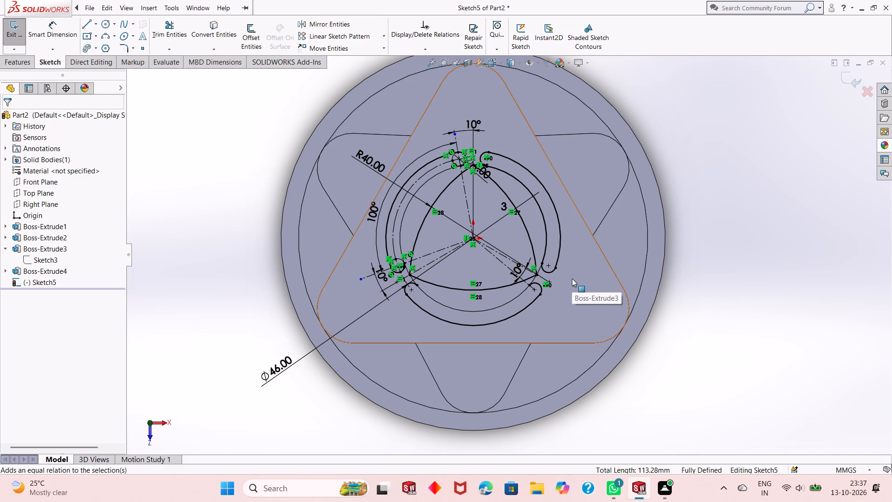
middle_drag(503, 308, 521, 261)
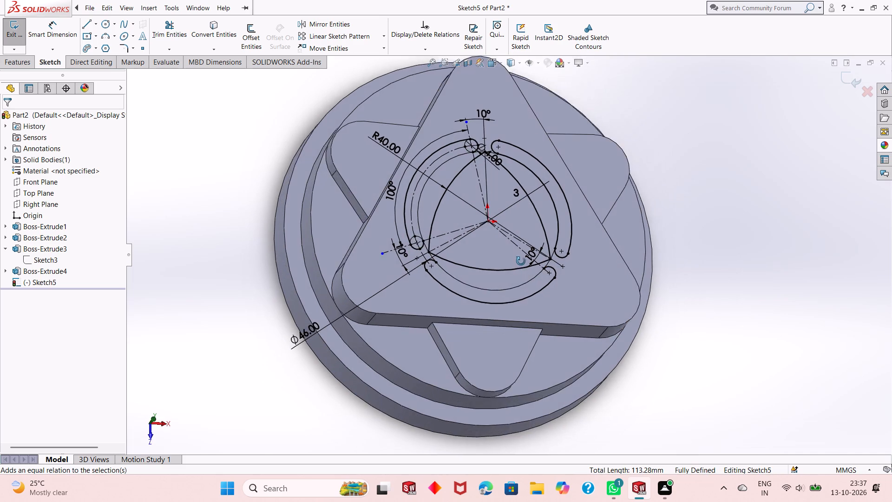
middle_drag(521, 261, 521, 235)
click(21, 64)
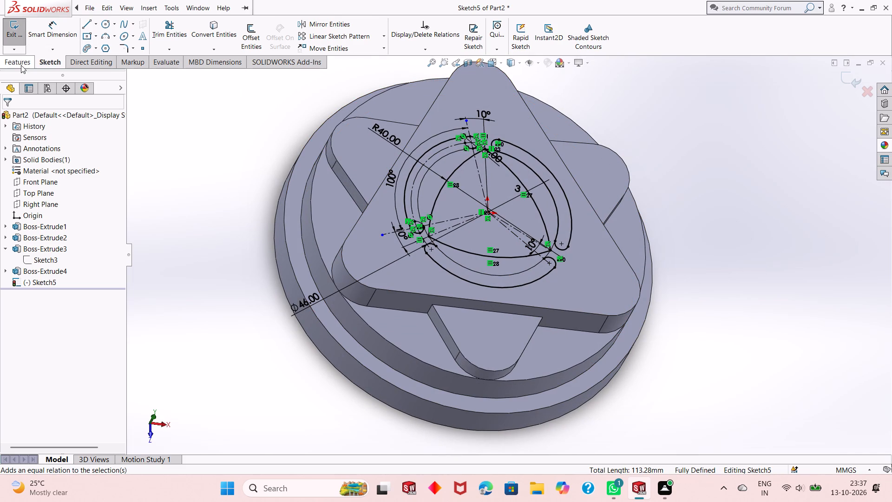
click(144, 27)
click(151, 28)
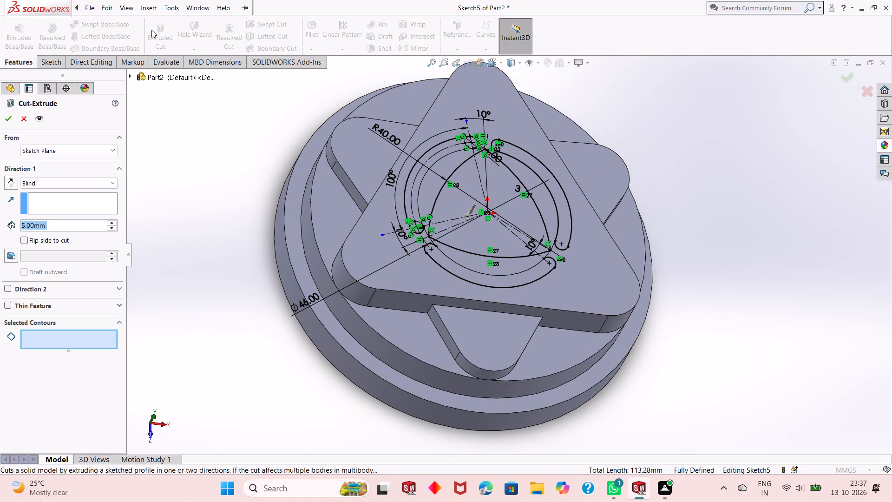
click(444, 153)
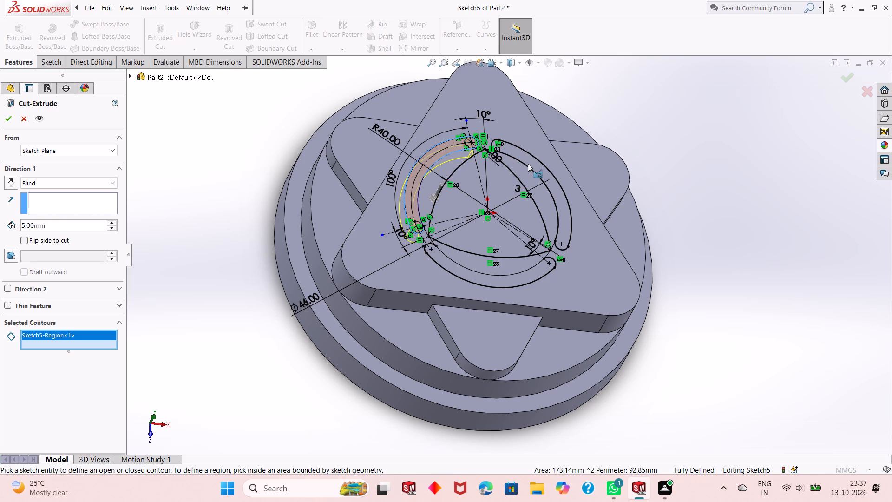
click(531, 164)
click(544, 266)
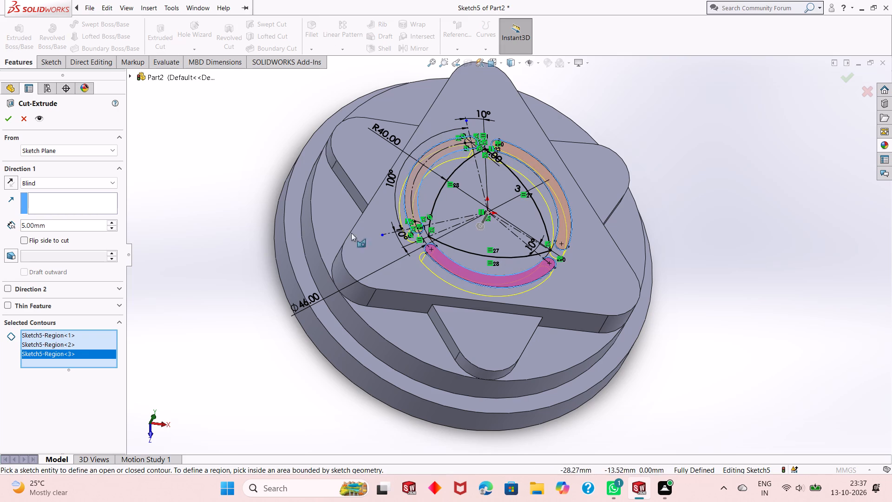
double_click(47, 224)
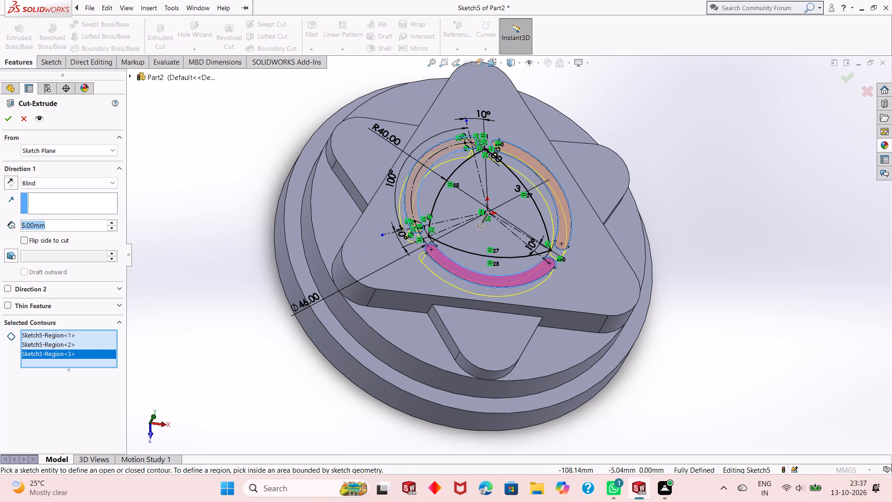
text(10)
key(Return)
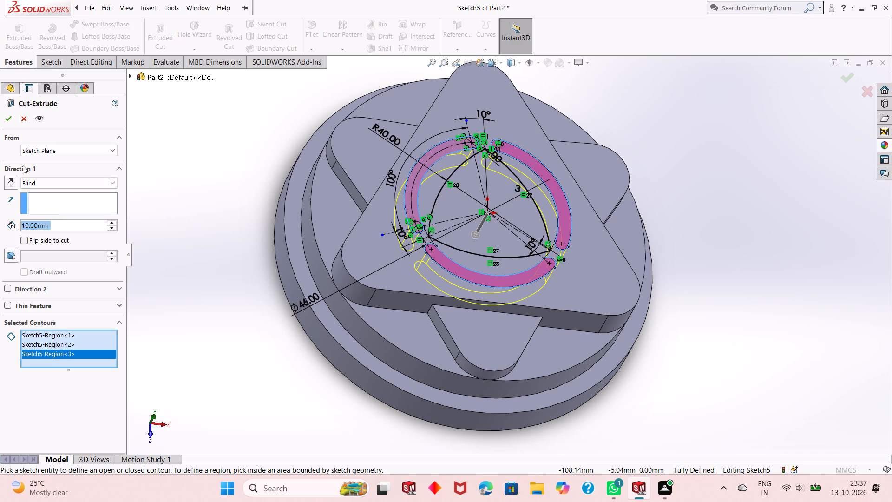
click(6, 122)
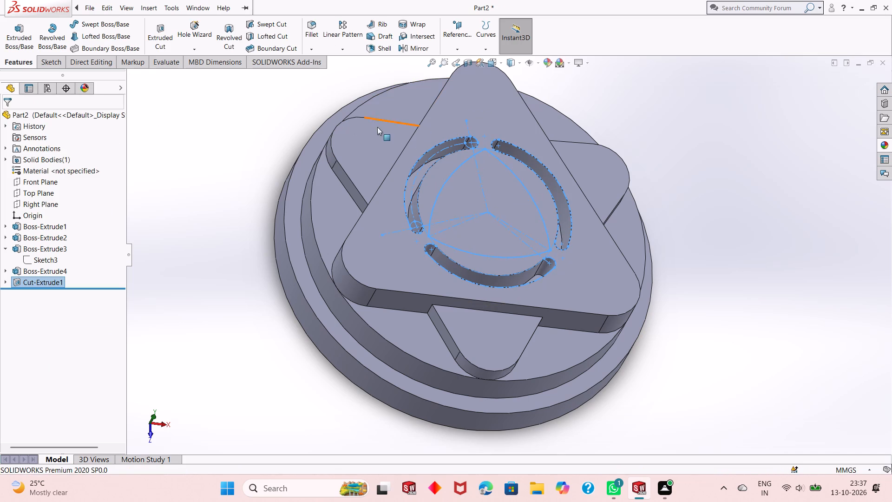
Reuse the slot sketch to cut-extrude the central curved-triangle region to a blind depth of 5 mm.
click(165, 31)
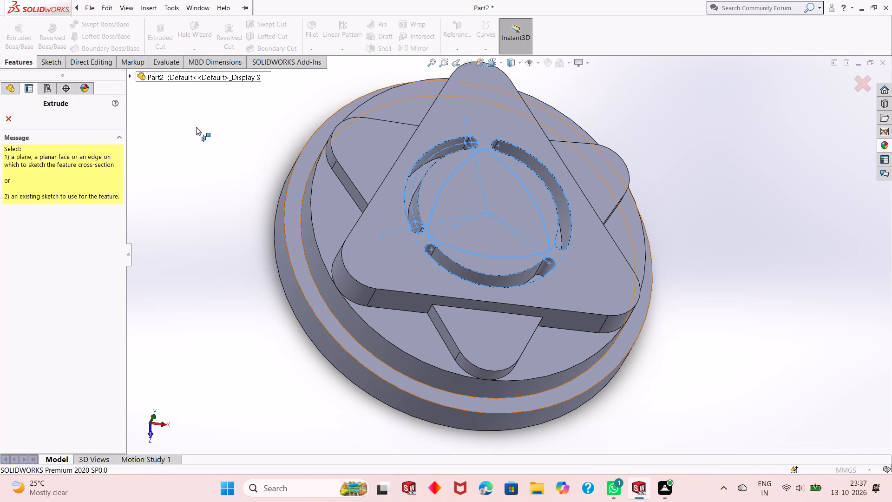
click(132, 77)
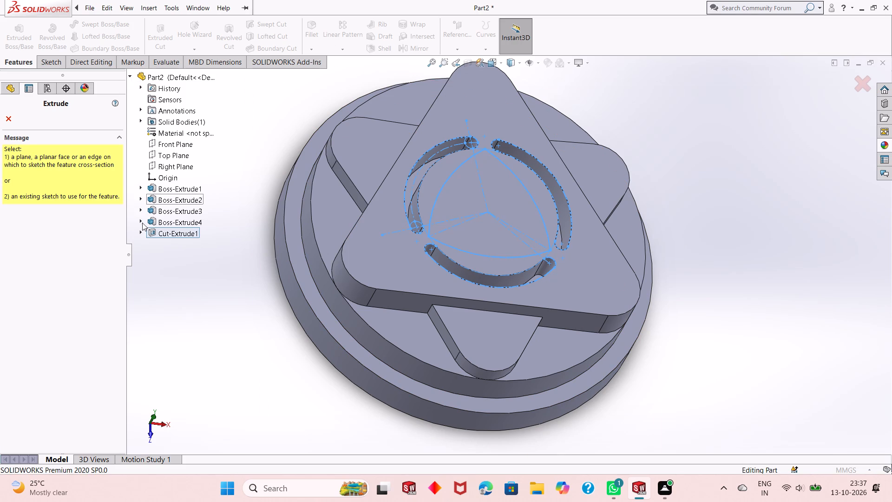
click(140, 230)
click(166, 241)
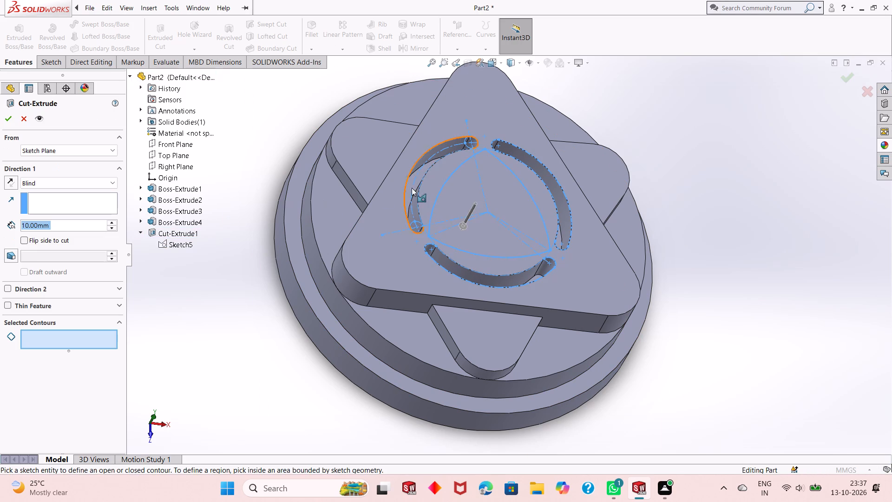
click(460, 179)
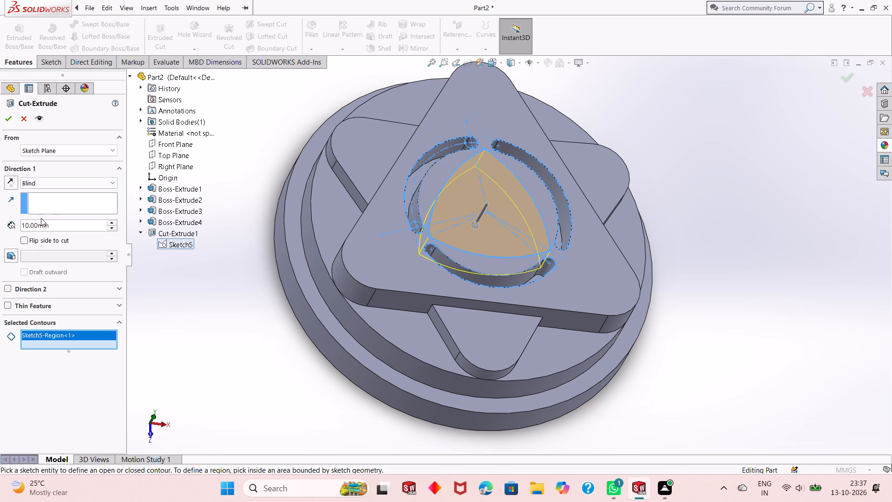
double_click(41, 218)
double_click(42, 222)
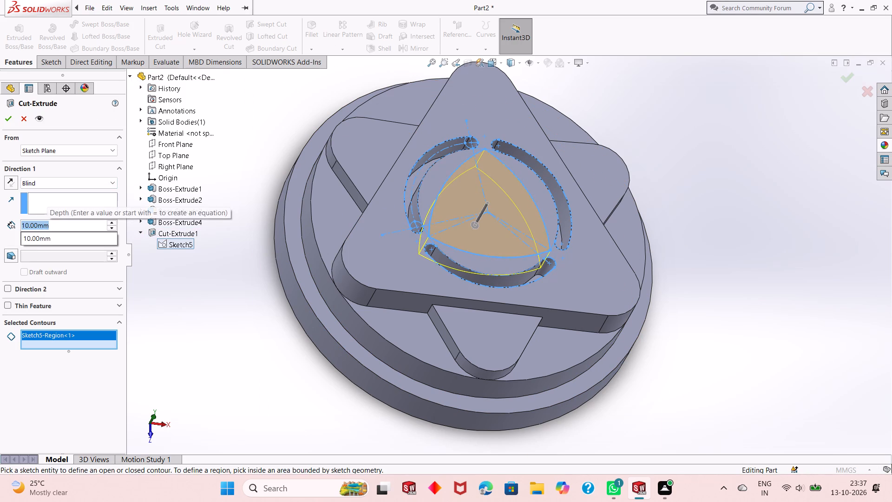
key(5)
key(Return)
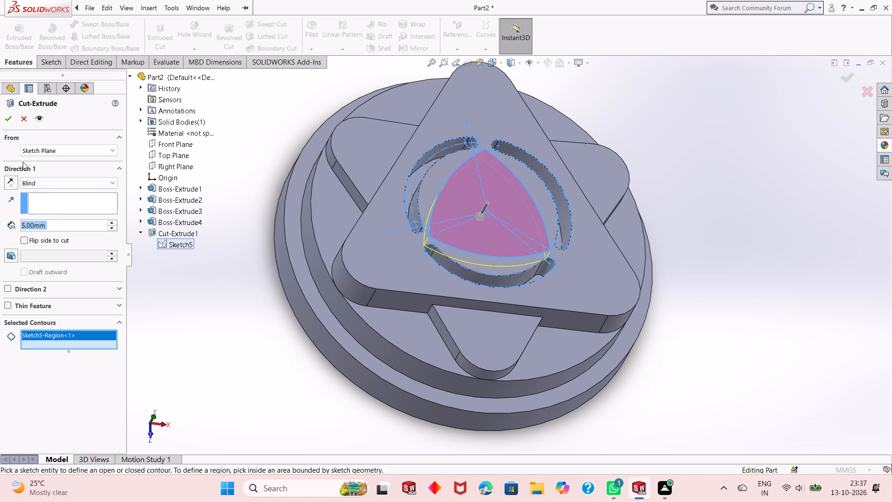
click(8, 121)
click(188, 208)
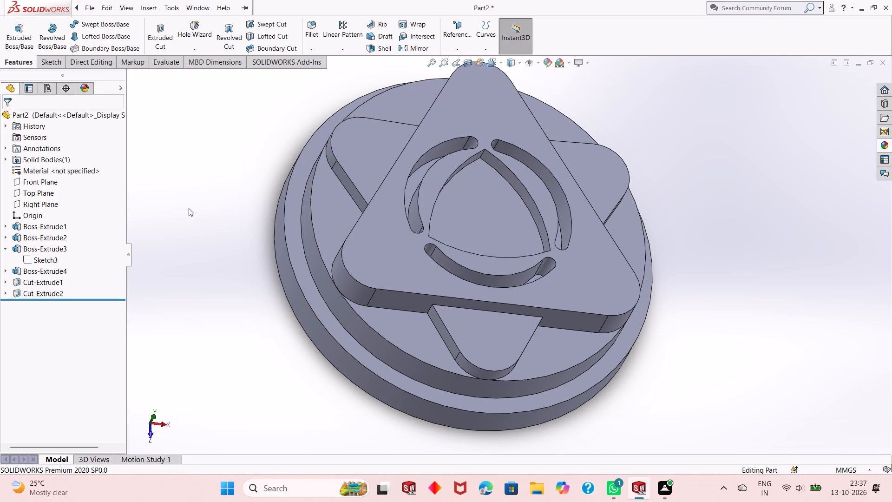
Start a new sketch on the floor of the curved-triangle pocket, viewed normal to it.
middle_drag(446, 227, 404, 309)
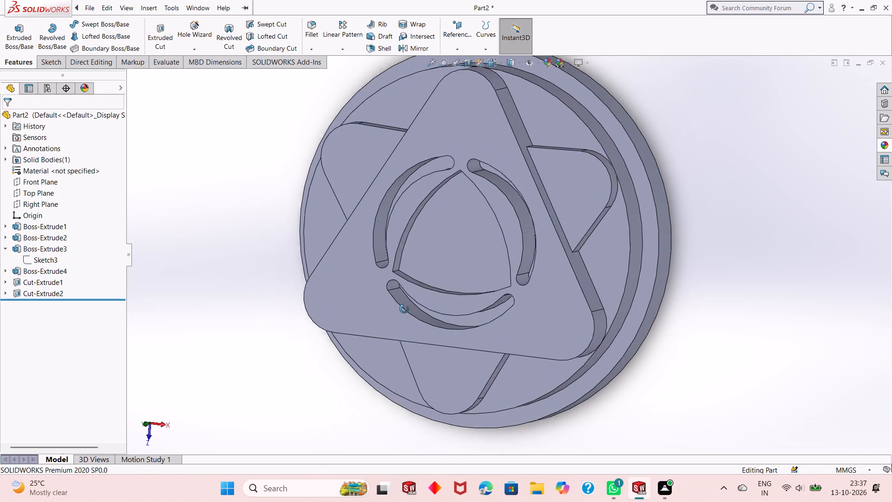
middle_drag(404, 309, 434, 283)
click(479, 248)
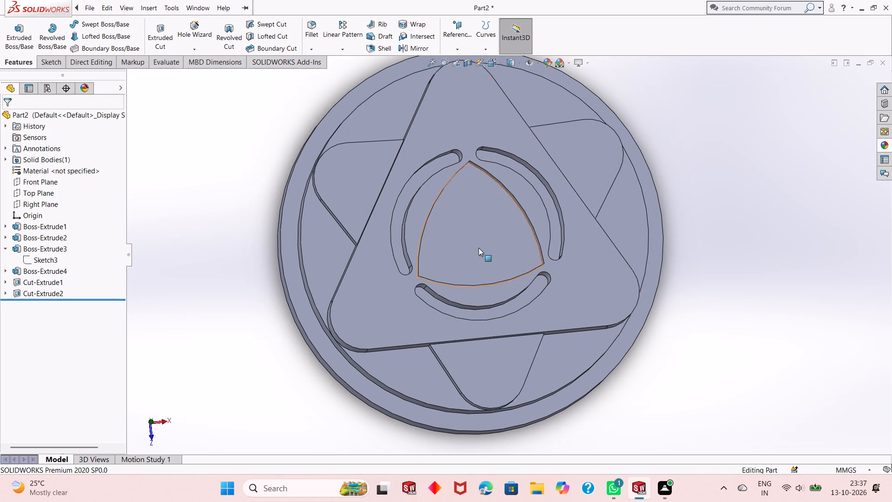
click(524, 222)
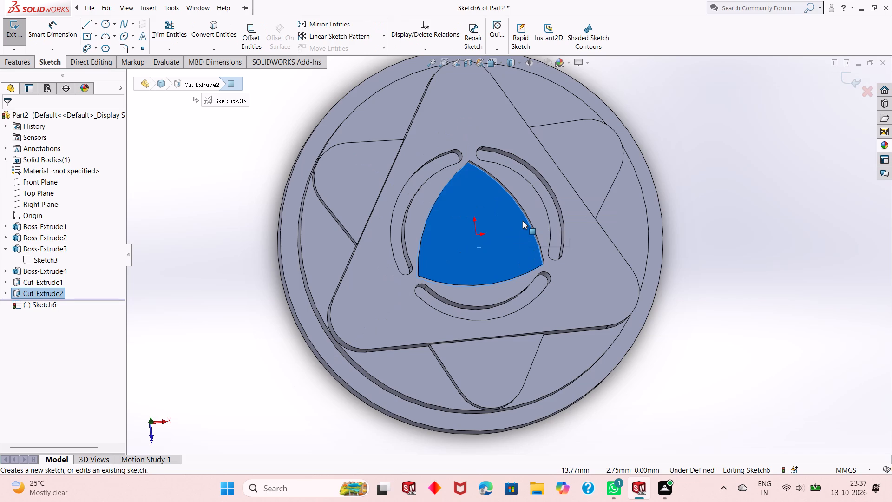
key(ctrl+8)
key(Escape)
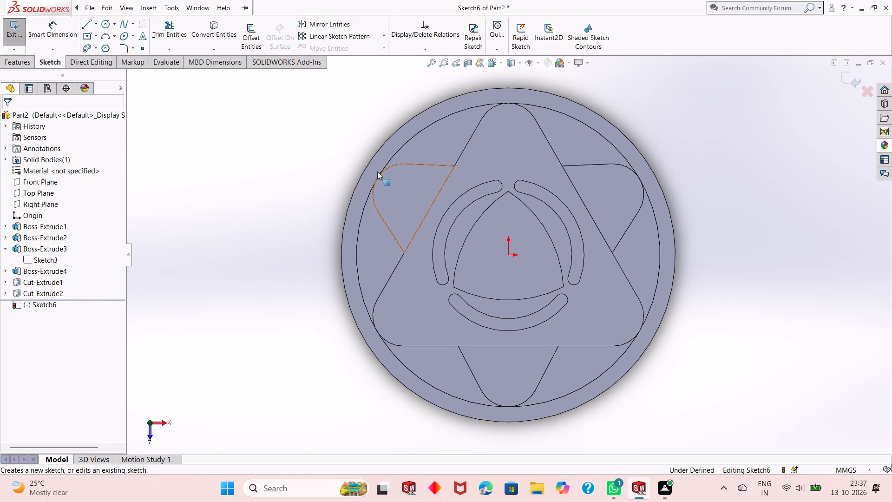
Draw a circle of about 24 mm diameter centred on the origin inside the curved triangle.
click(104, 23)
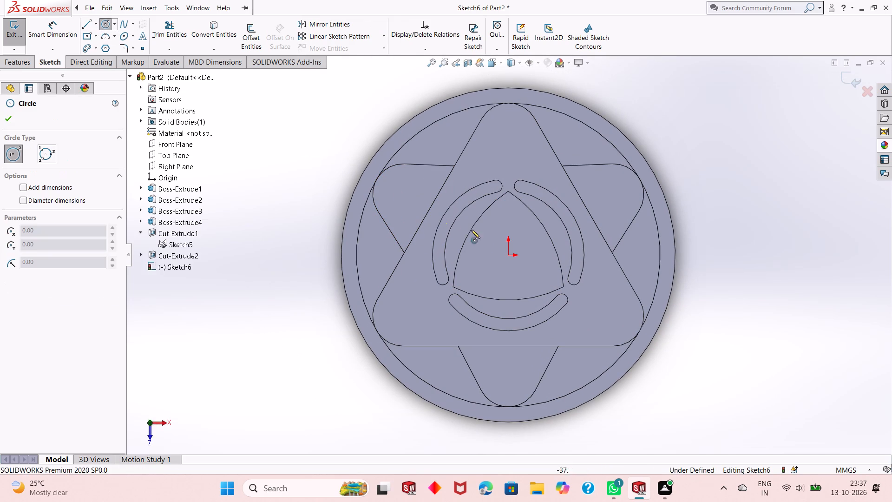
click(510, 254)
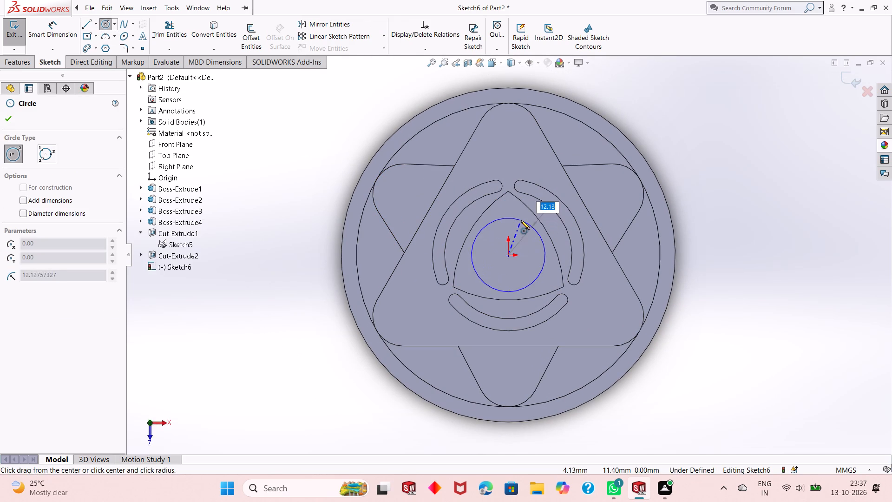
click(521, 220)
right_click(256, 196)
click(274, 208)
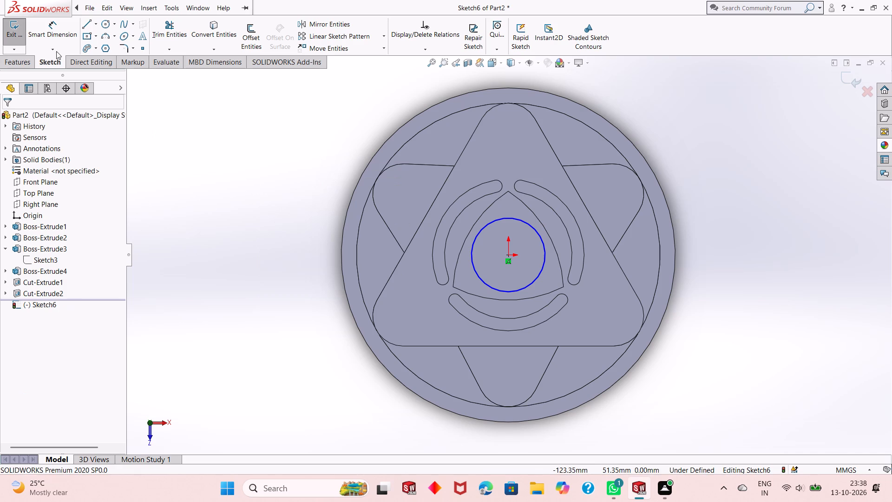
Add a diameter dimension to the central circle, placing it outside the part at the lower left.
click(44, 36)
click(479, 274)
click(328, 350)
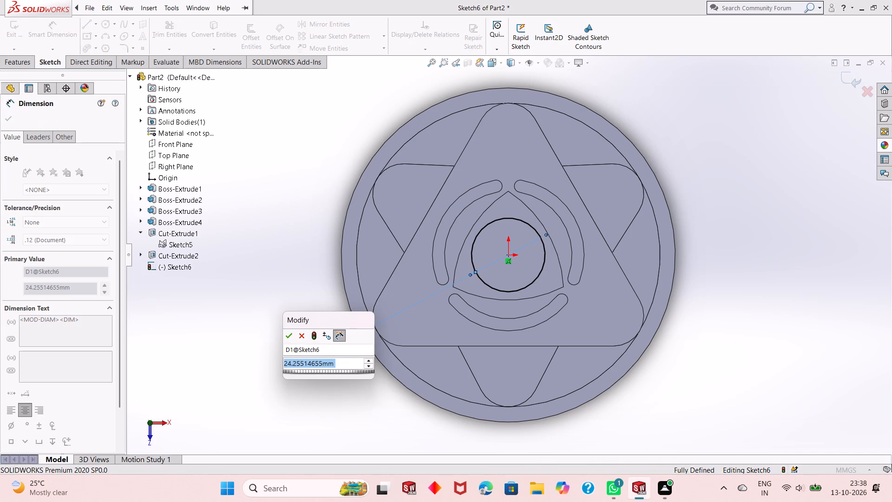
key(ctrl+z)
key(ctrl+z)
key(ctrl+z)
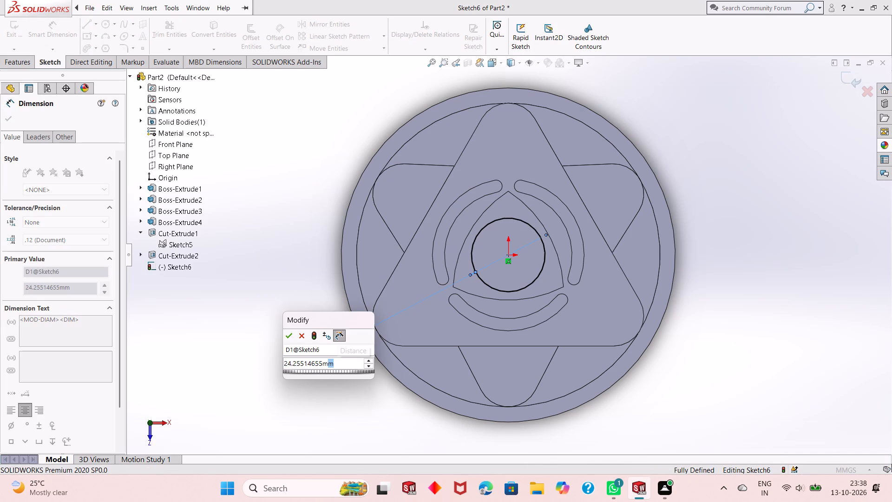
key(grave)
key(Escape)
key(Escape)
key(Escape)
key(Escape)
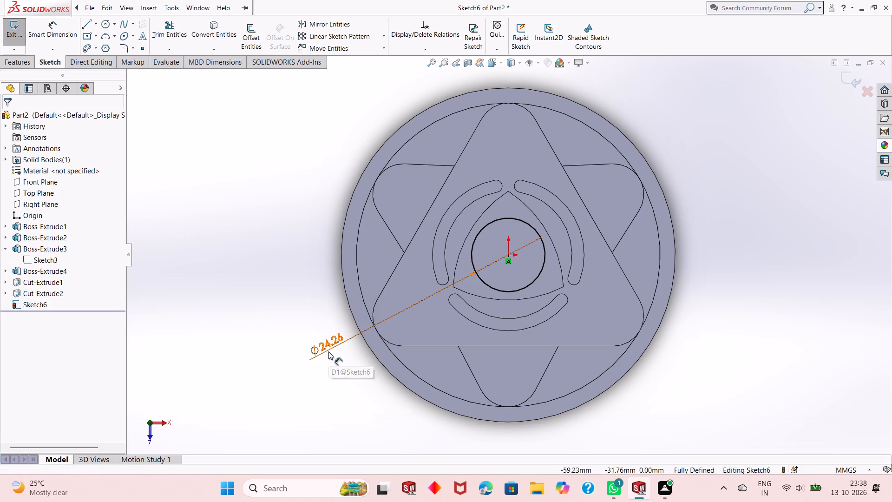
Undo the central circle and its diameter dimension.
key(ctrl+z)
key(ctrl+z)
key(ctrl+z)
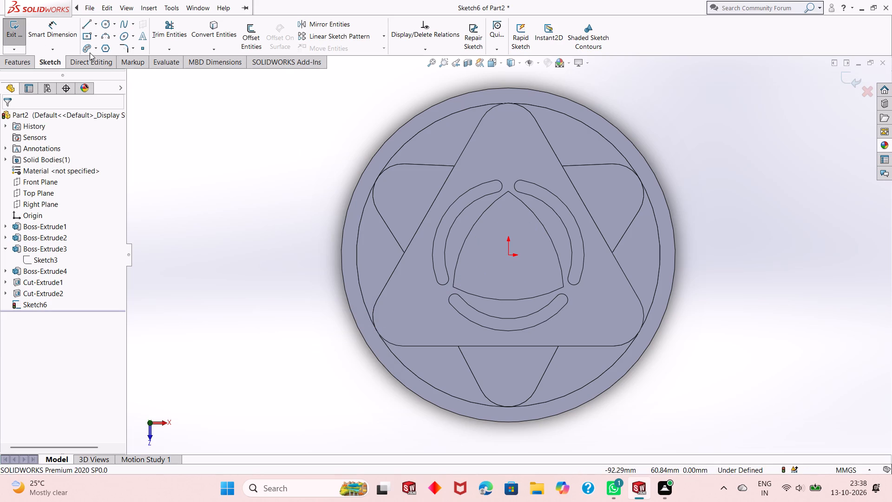
Draw a six-sided inscribed-circle polygon centred on the origin, with sides about 14.6 mm and one vertex directly above the centre.
click(104, 51)
click(510, 256)
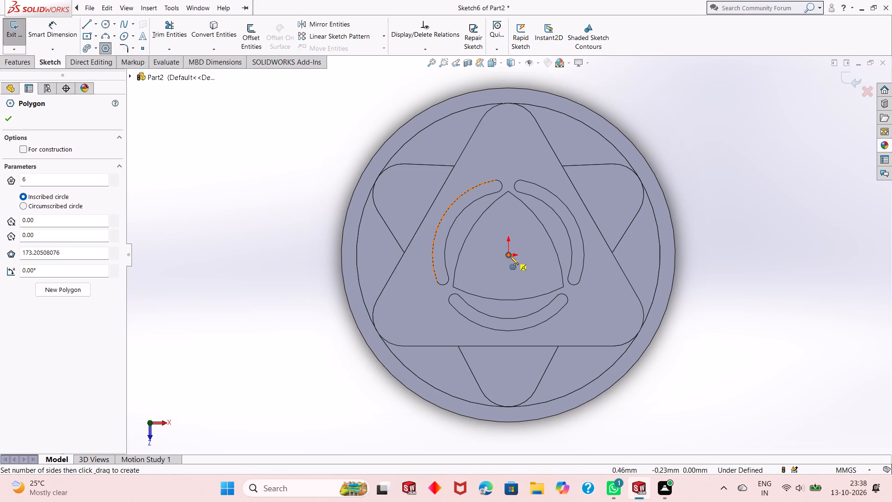
click(508, 211)
Dimension the hexagon's inner construction circle to a diameter of 25.76 mm, placing the dimension outside the part at the lower right.
click(50, 33)
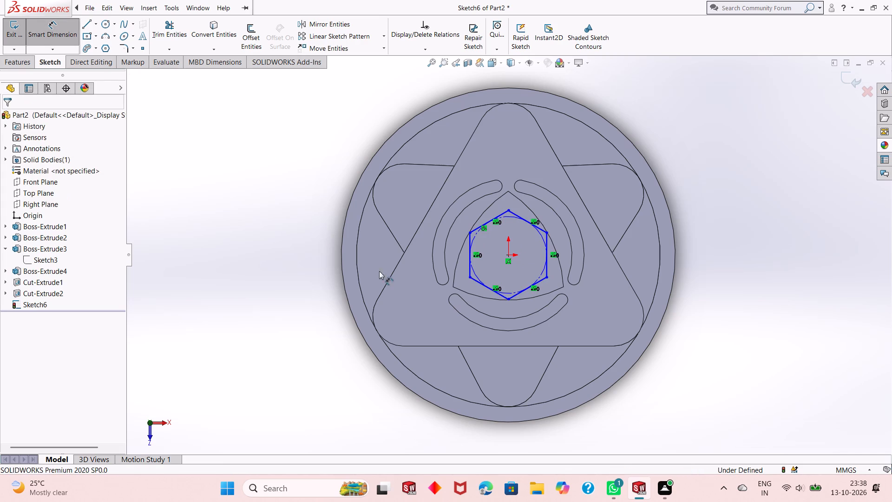
click(544, 270)
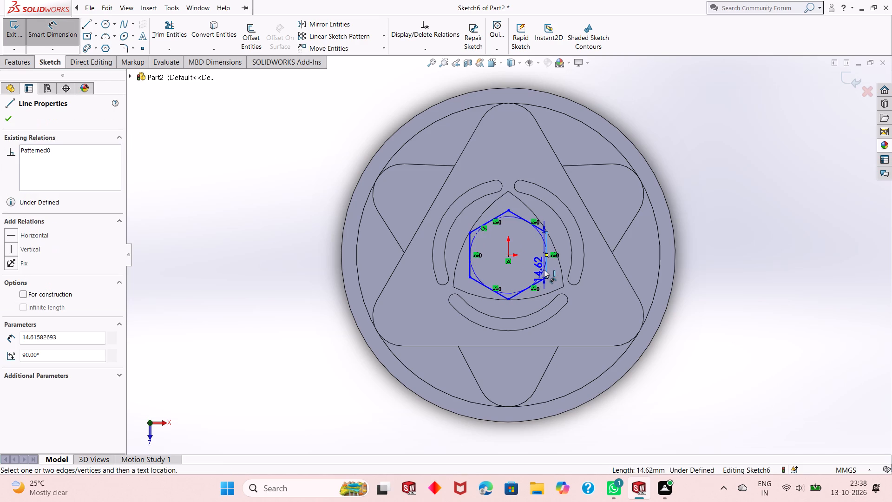
key(Escape)
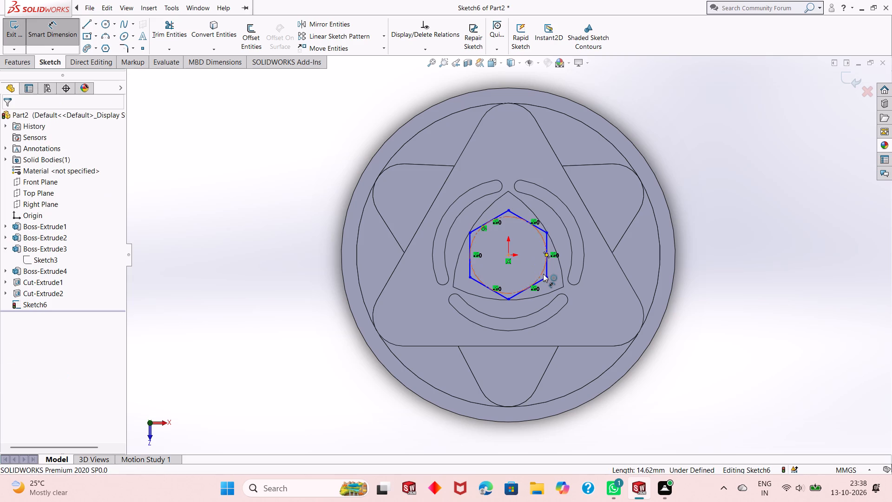
click(540, 276)
click(677, 390)
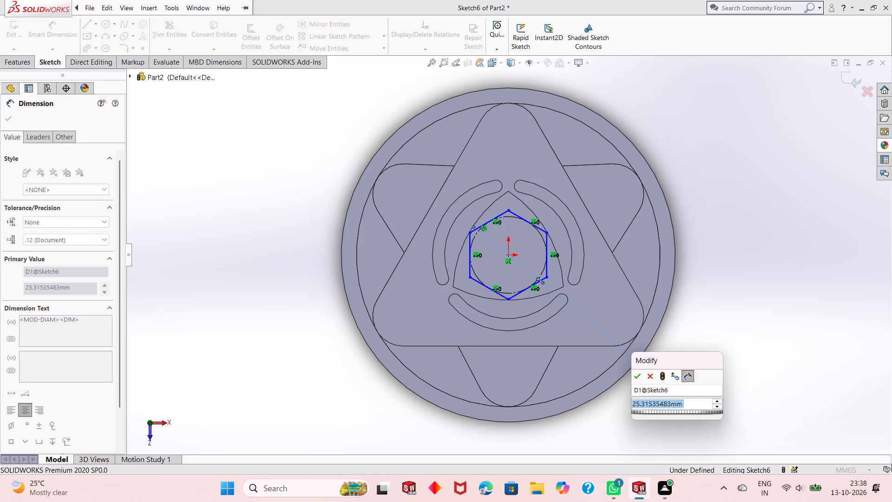
text(25.)
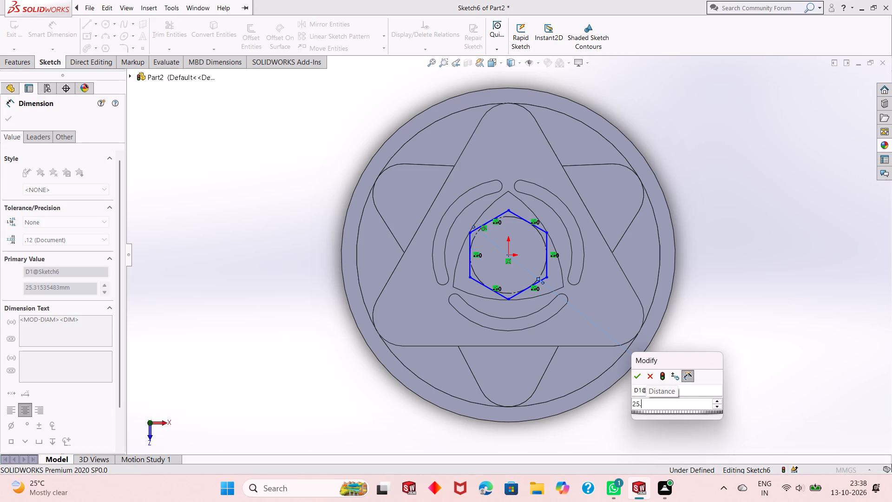
text(76)
key(Return)
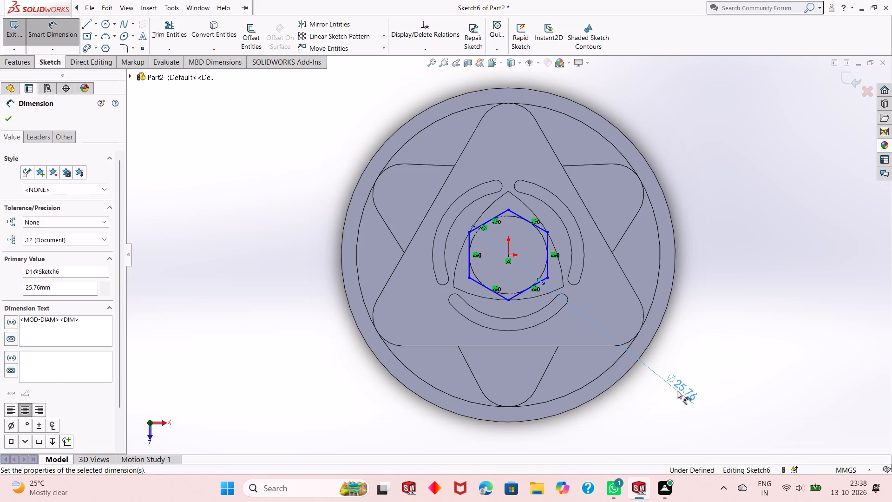
key(Escape)
middle_drag(557, 366, 553, 306)
middle_drag(553, 306, 553, 336)
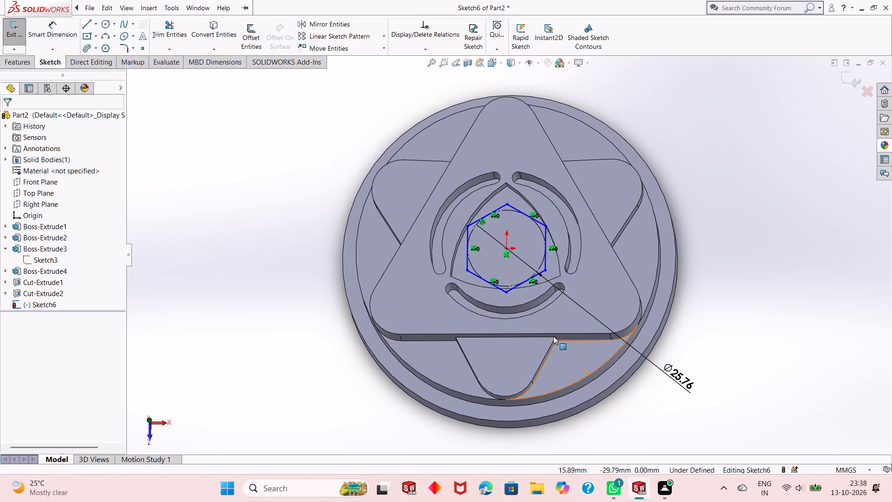
Add a vertical relation between the origin-centred point and the hexagon's top vertex.
middle_drag(501, 240, 509, 264)
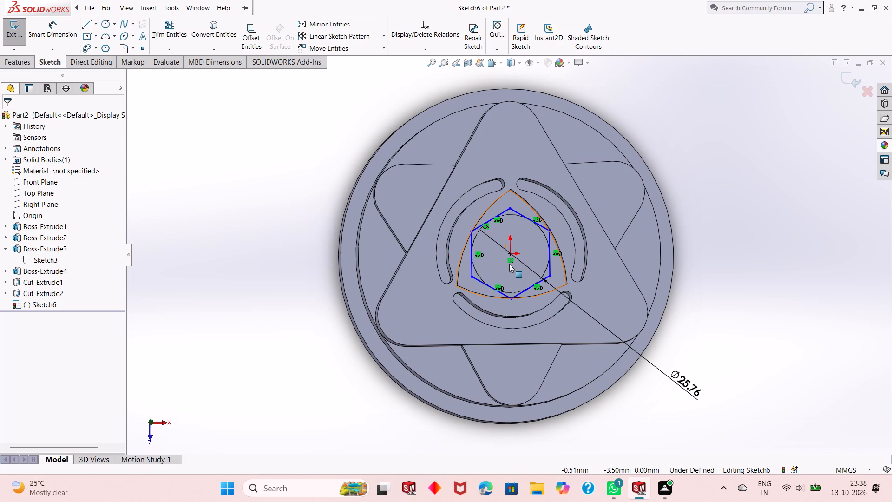
key(Escape)
key(Escape)
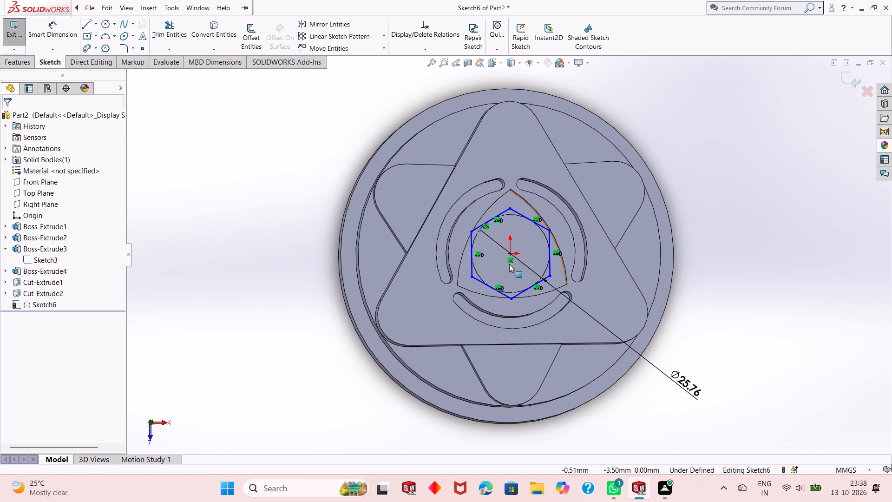
scroll(509, 264, down, 5)
key(Escape)
key(Escape)
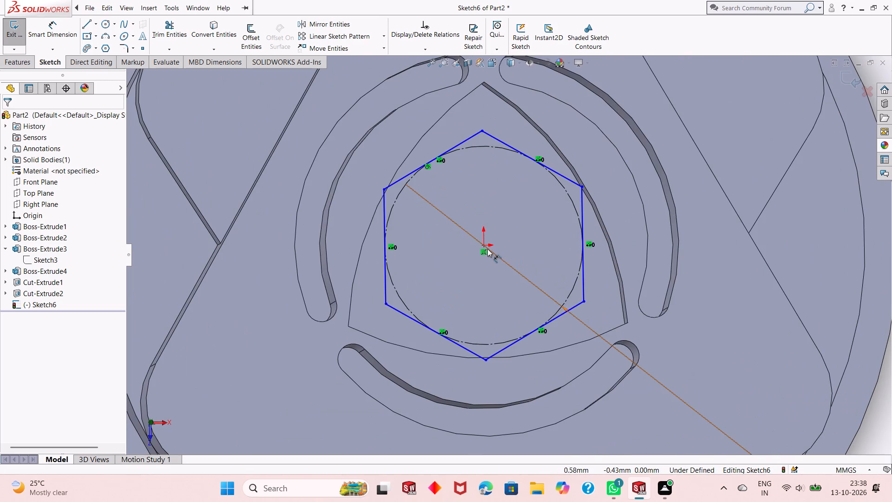
click(485, 247)
scroll(514, 279, up, 4)
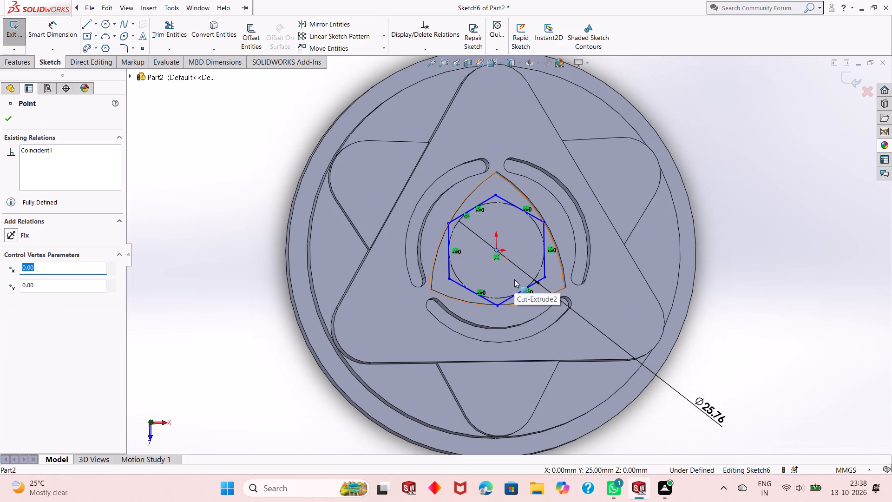
ctrl+click(496, 197)
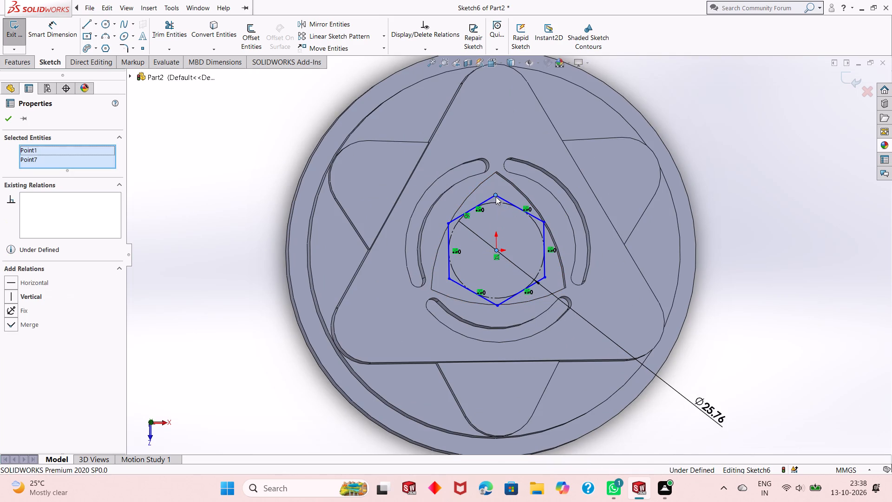
click(541, 153)
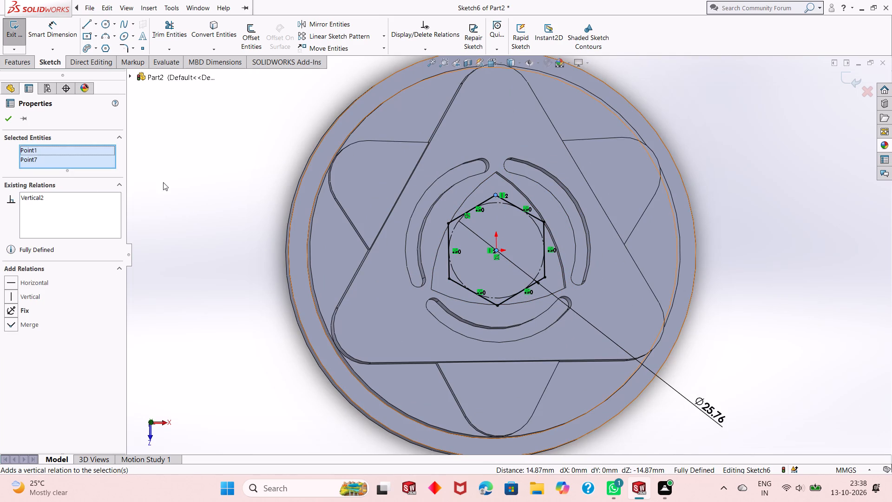
click(7, 119)
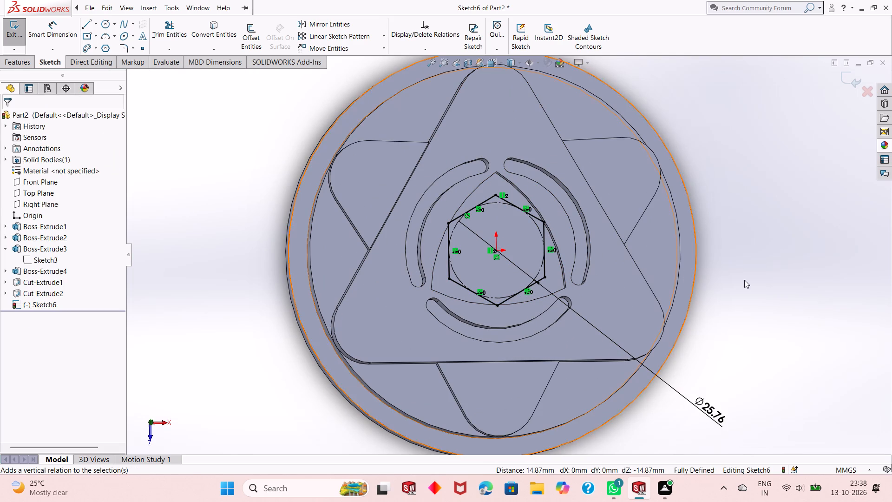
click(748, 282)
Cut-extrude the hexagon sketch to a blind depth of 5 mm.
scroll(478, 241, down, 2)
scroll(557, 284, up, 1)
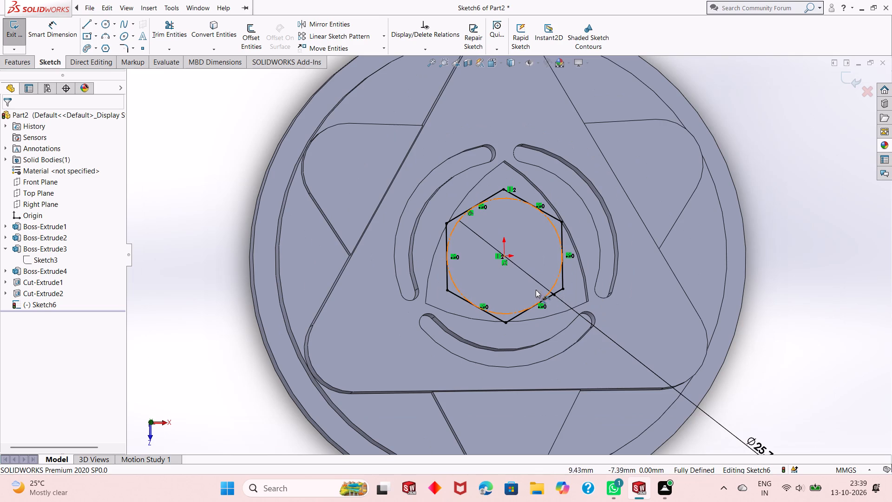
click(7, 61)
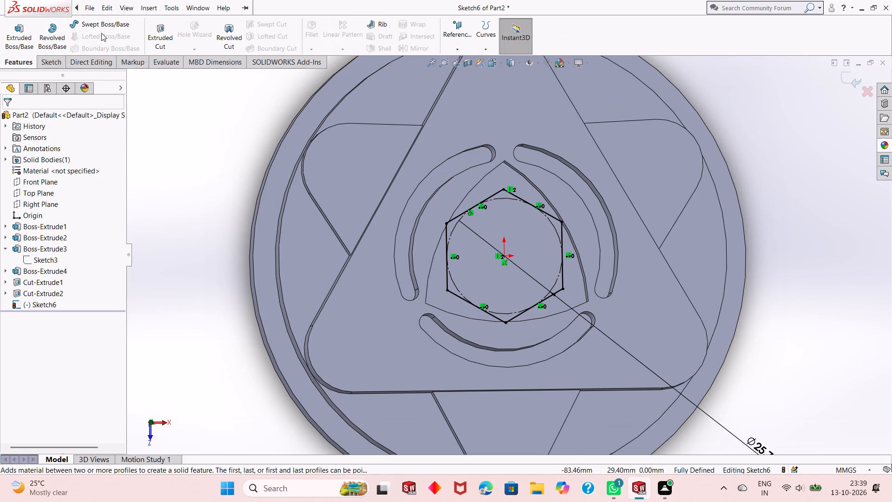
click(163, 35)
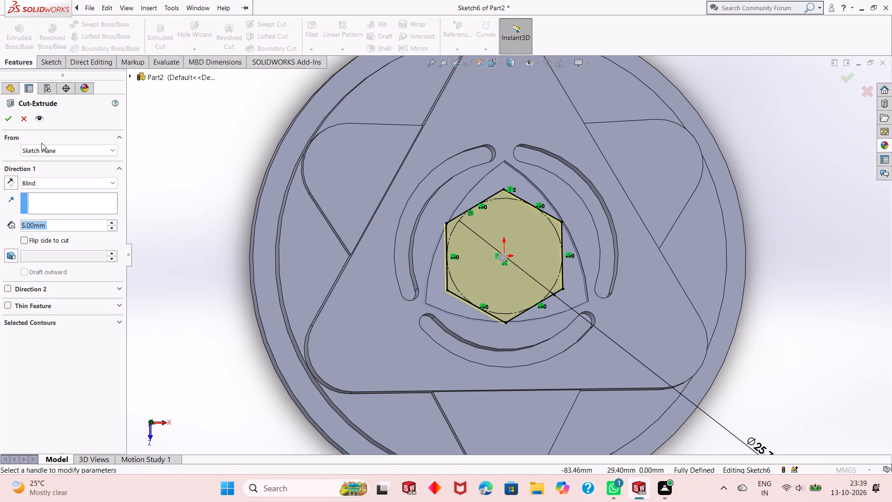
click(10, 113)
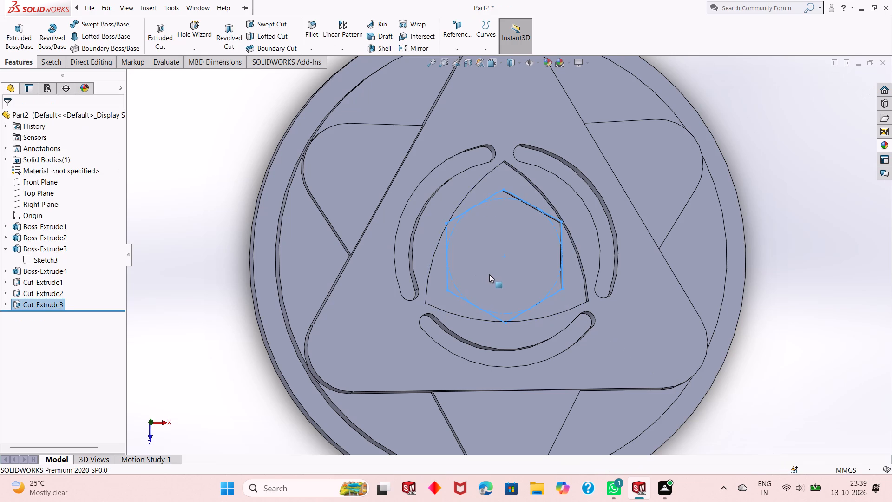
key(Escape)
Start a sketch on the hexagonal pocket's floor and draw a circle about 21.3 mm in diameter centred on the origin.
middle_drag(490, 277, 484, 215)
click(491, 247)
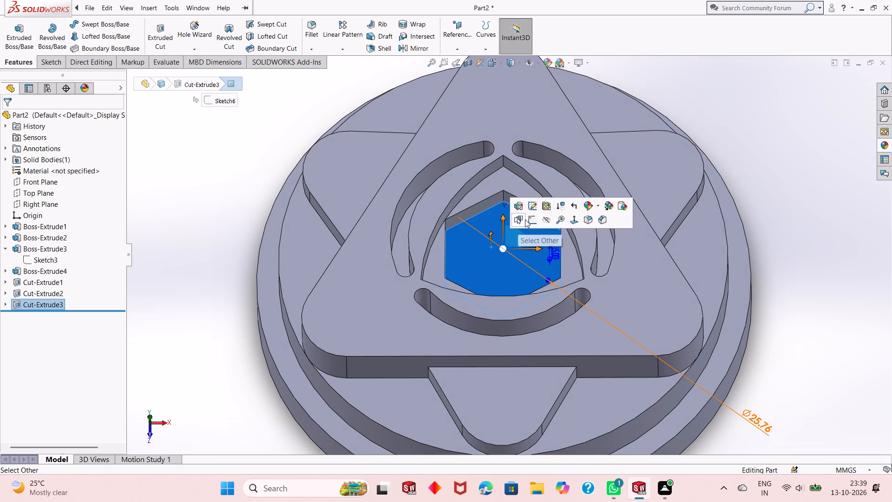
click(528, 219)
key(ctrl+8)
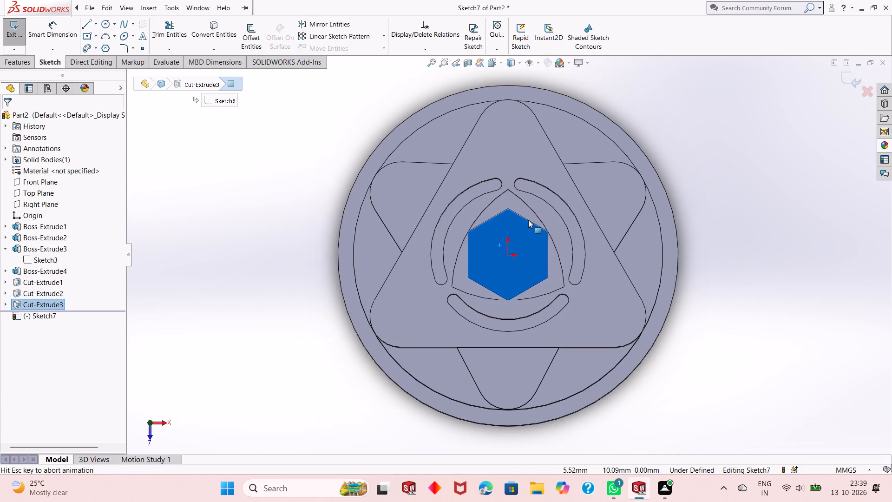
key(Escape)
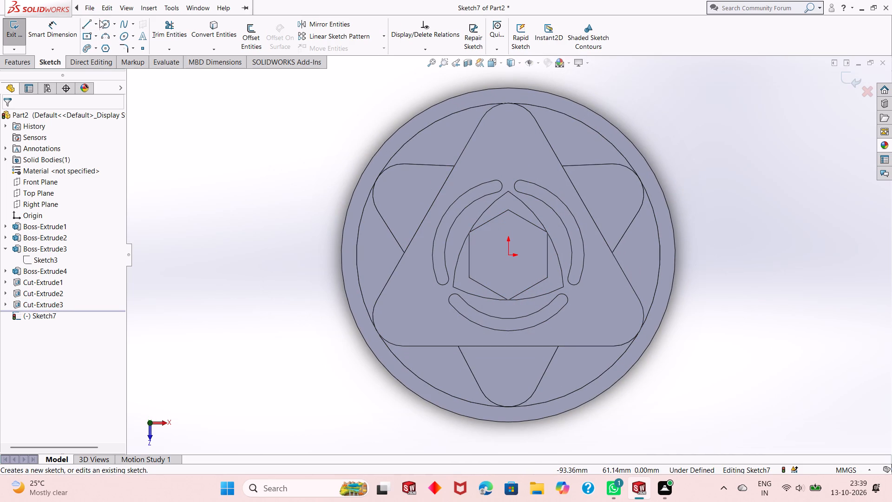
click(100, 20)
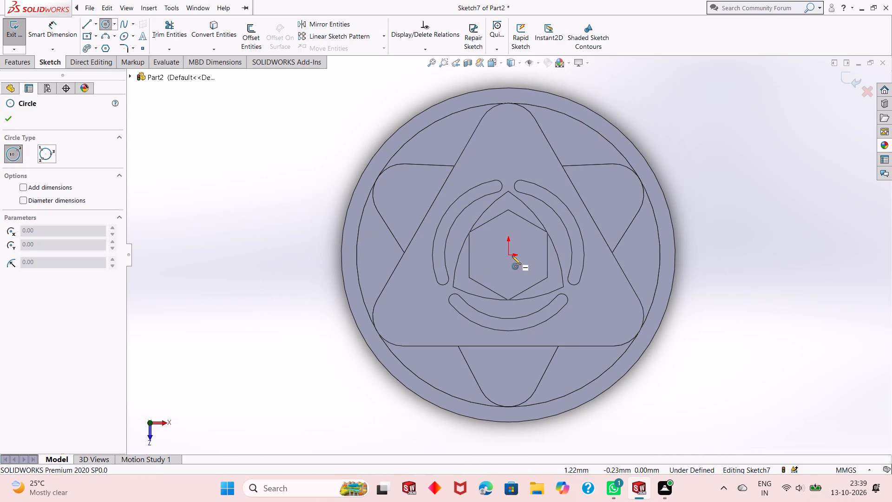
click(507, 255)
click(518, 224)
key(Escape)
key(Escape)
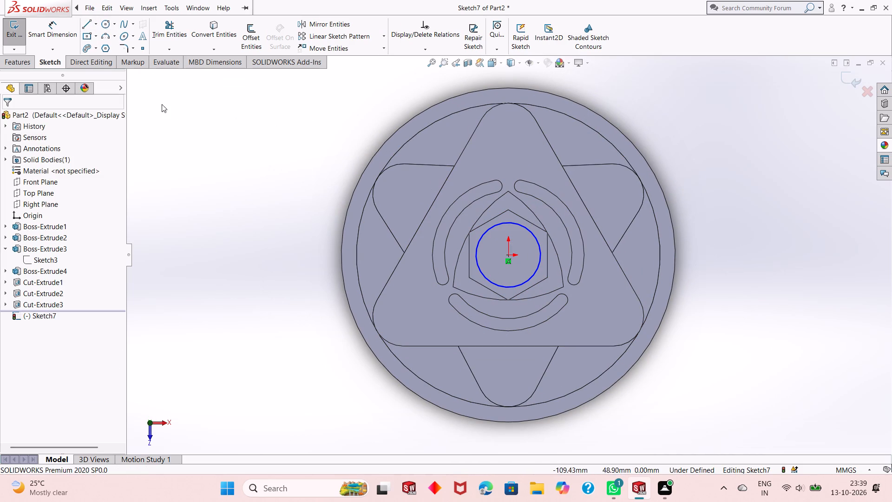
Dimension the central circle's diameter to 22 mm, placing the dimension outside the part at the lower left.
click(28, 29)
click(511, 287)
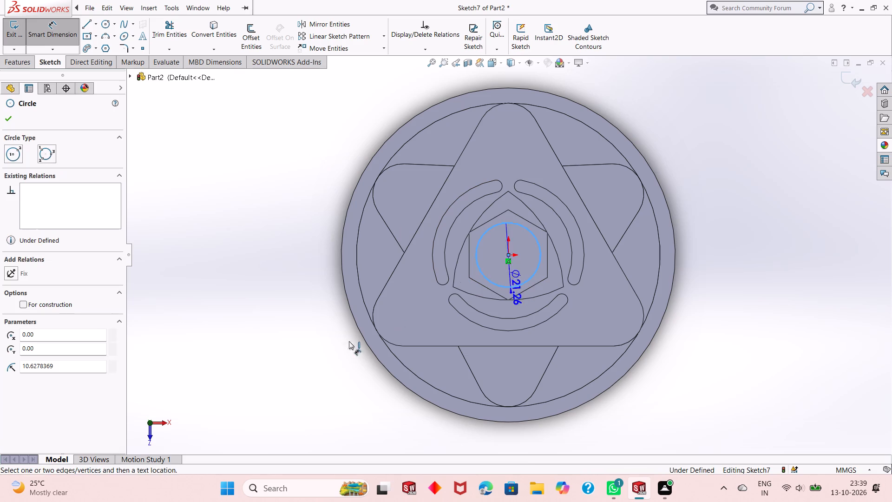
click(245, 389)
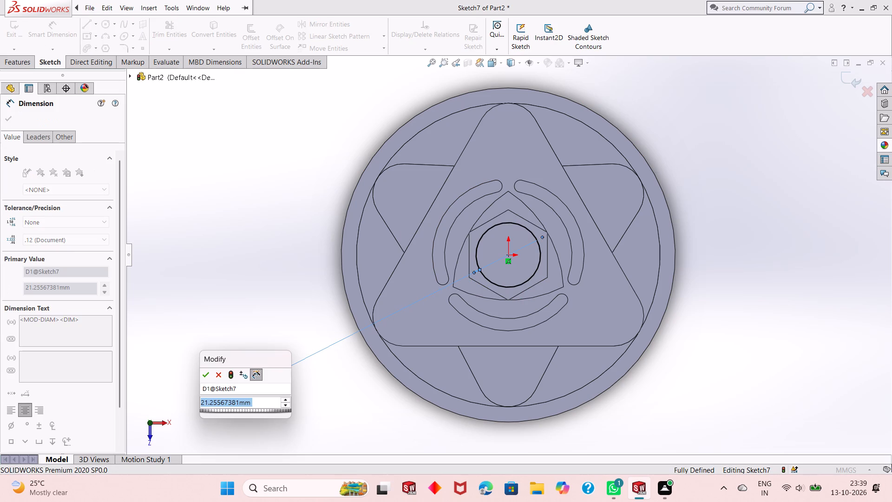
text(22)
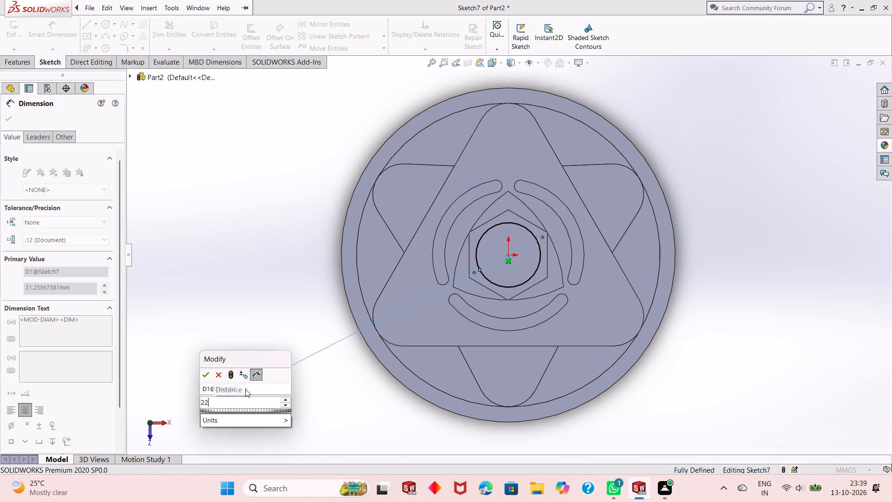
key(Return)
key(Escape)
key(Escape)
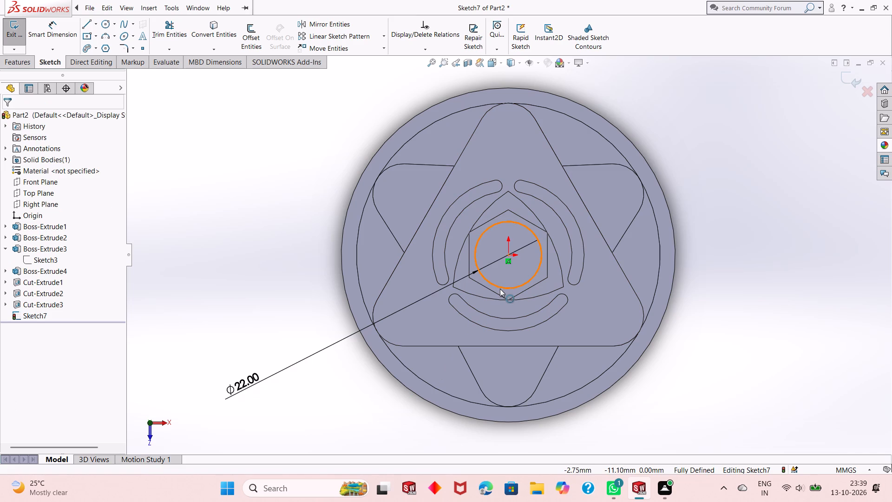
Convert the 22 mm circle to construction geometry.
click(500, 289)
click(544, 260)
key(Escape)
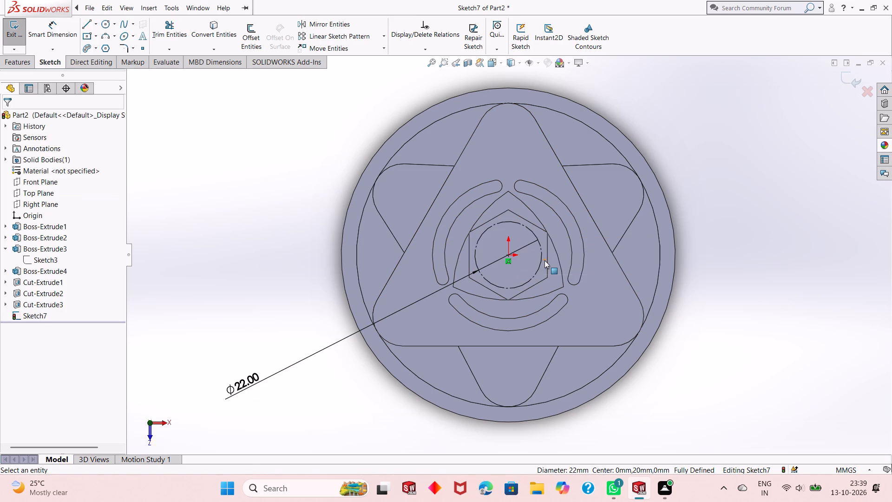
Draw a small circle about 5.9 mm in diameter centred on the construction circle's top point, directly above the origin.
click(106, 26)
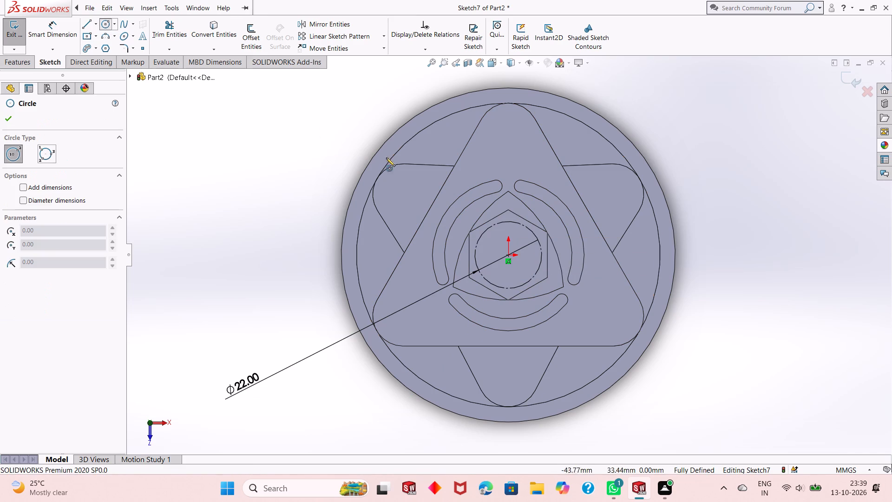
click(510, 221)
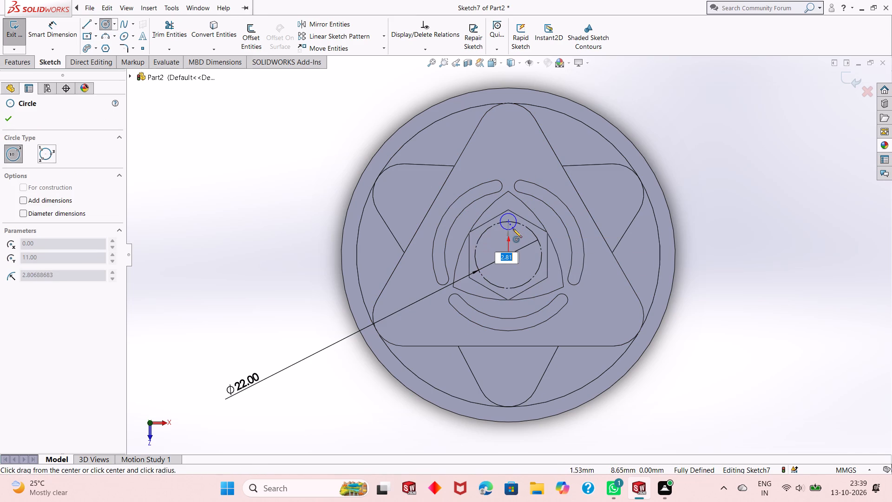
click(513, 229)
key(Escape)
key(Escape)
Dimension the small circle's diameter to 4 mm, placing the dimension outside the part on the left.
click(55, 33)
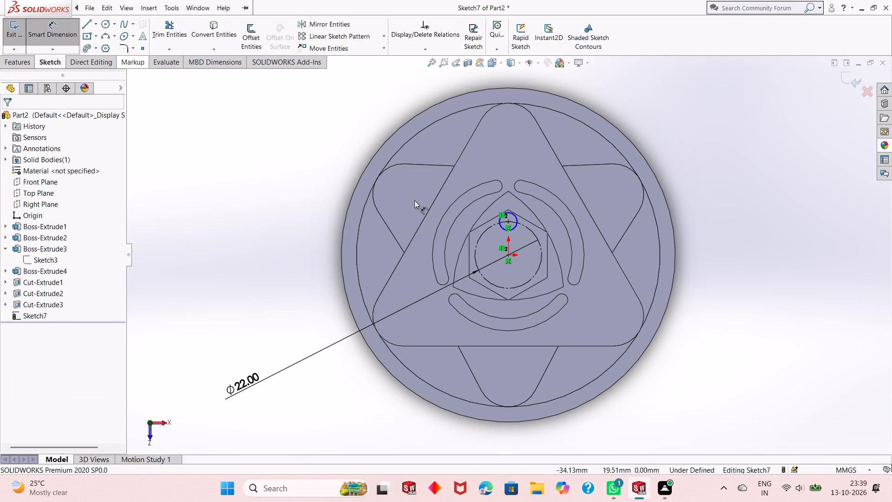
click(501, 228)
click(317, 285)
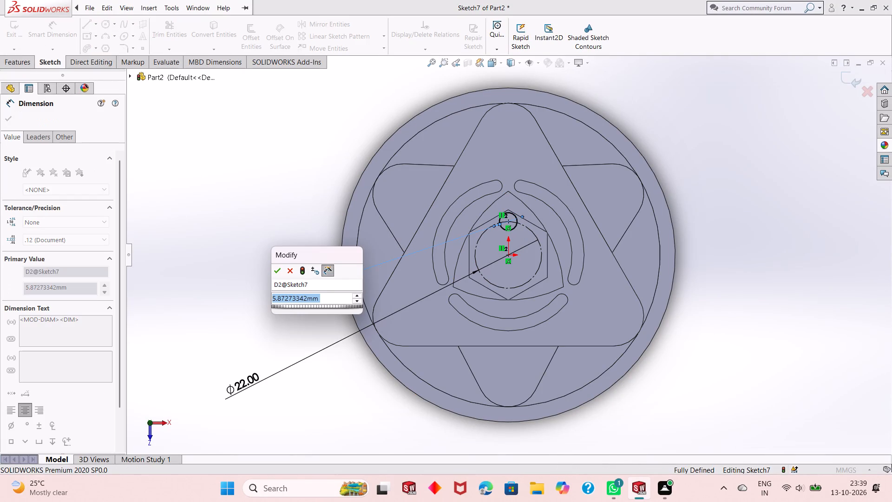
key(4)
key(Return)
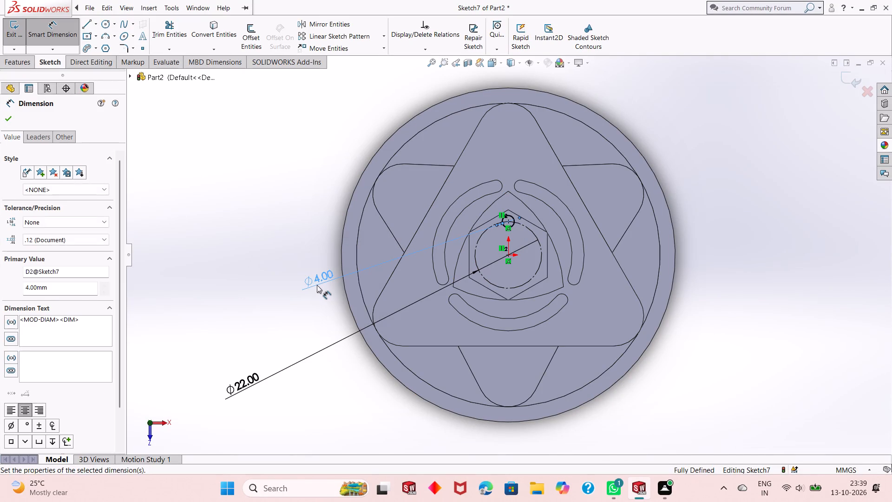
key(Escape)
key(Escape)
key(Escape)
Create a circular sketch pattern of the 4 mm circle around the origin with 6 equally spaced instances over 360 degrees.
scroll(519, 225, down, 5)
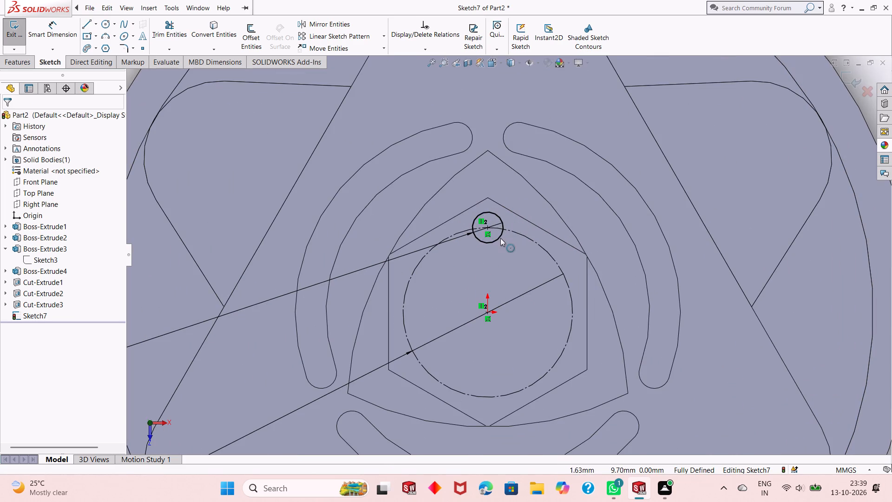
click(498, 239)
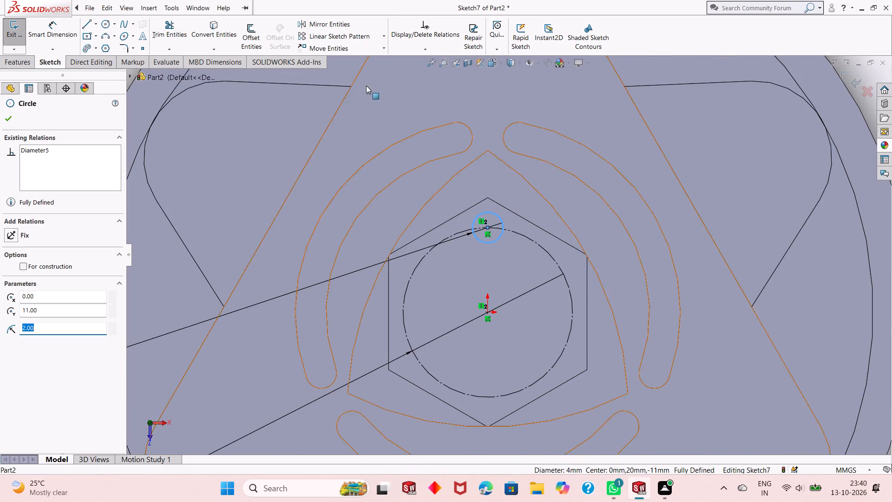
click(385, 33)
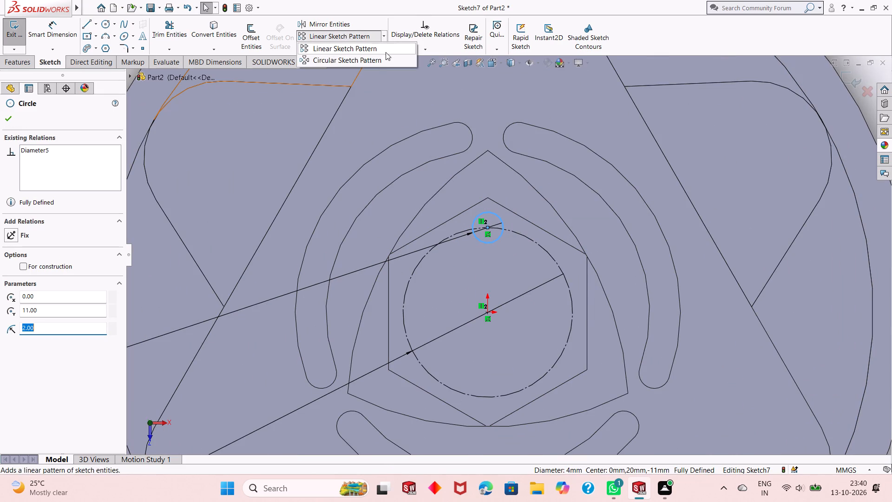
click(385, 59)
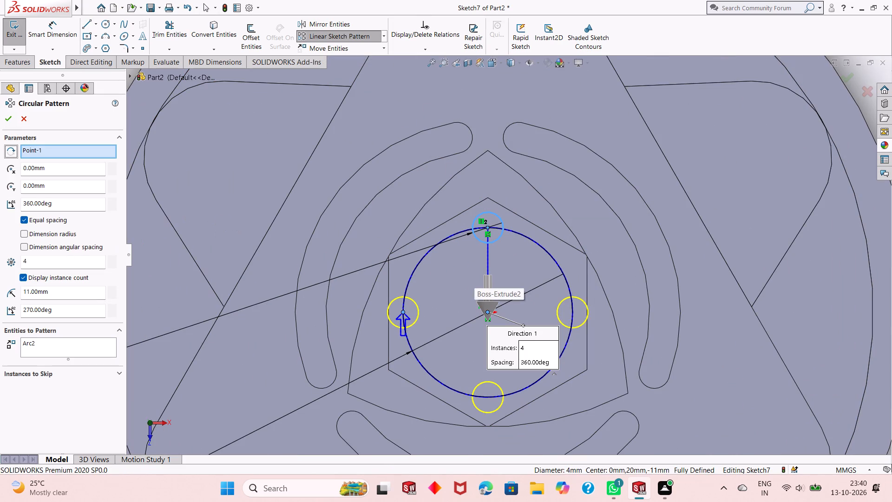
double_click(45, 261)
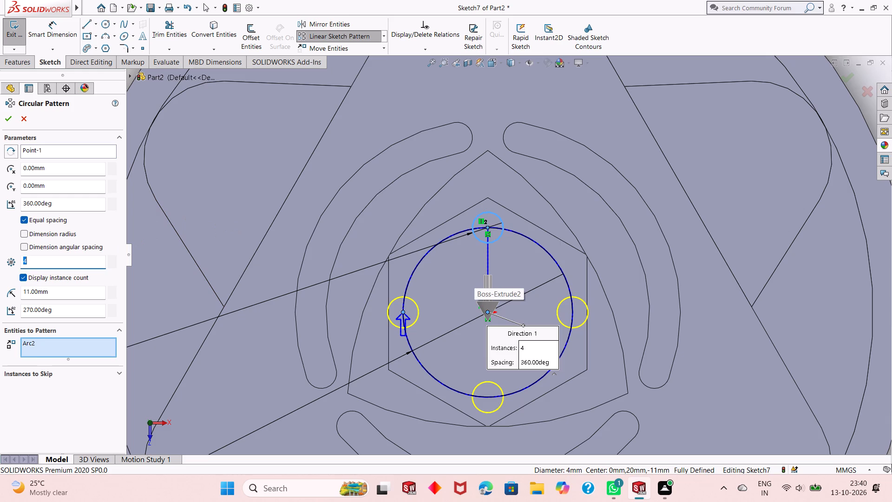
key(6)
key(Return)
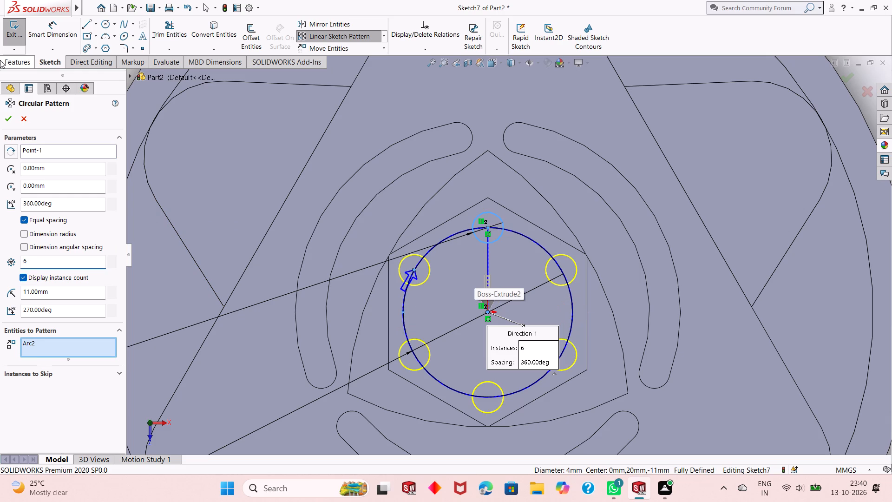
click(6, 120)
key(Escape)
Make the centres of the upper-left and lower-right patterned 4 mm circles coincident with the construction circle.
scroll(367, 267, down, 1)
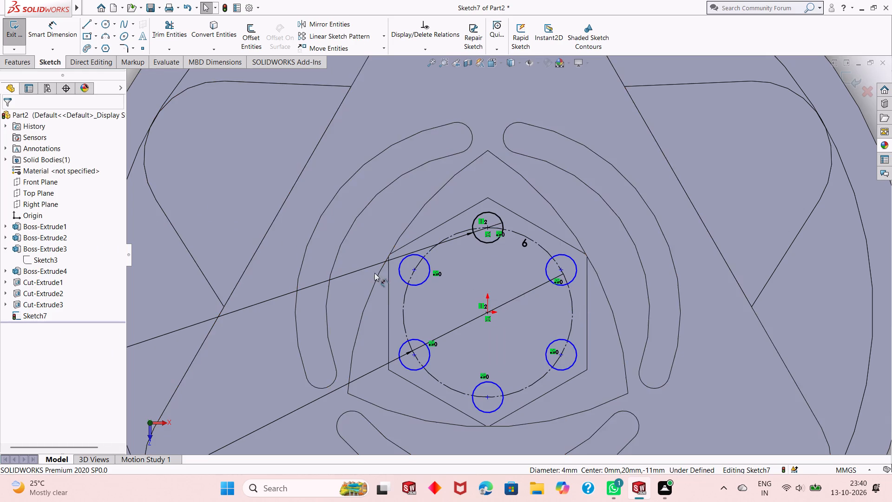
scroll(427, 277, down, 2)
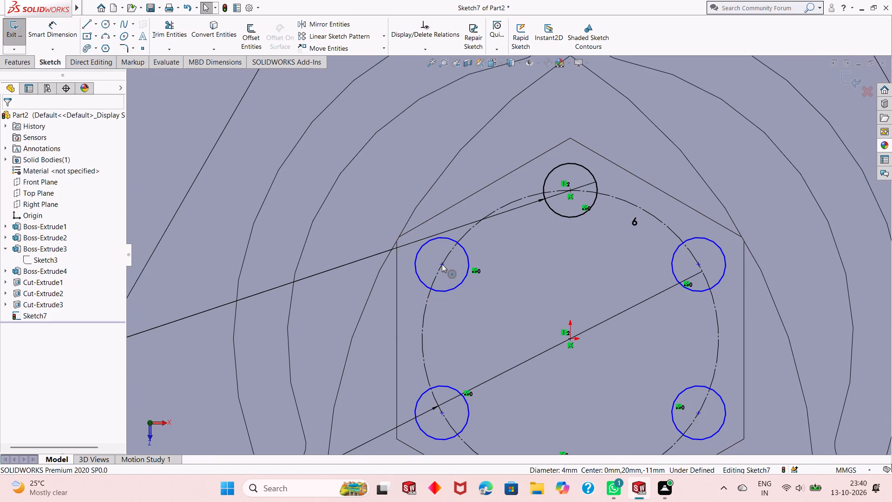
click(442, 264)
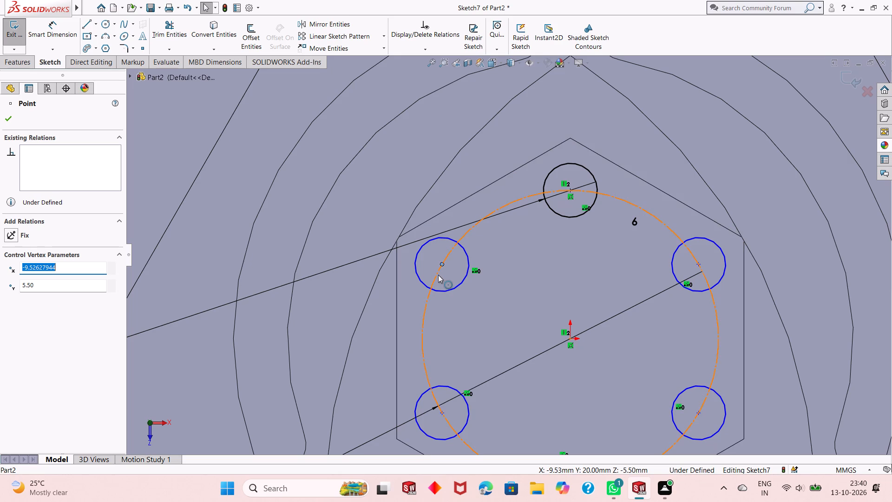
ctrl+click(438, 276)
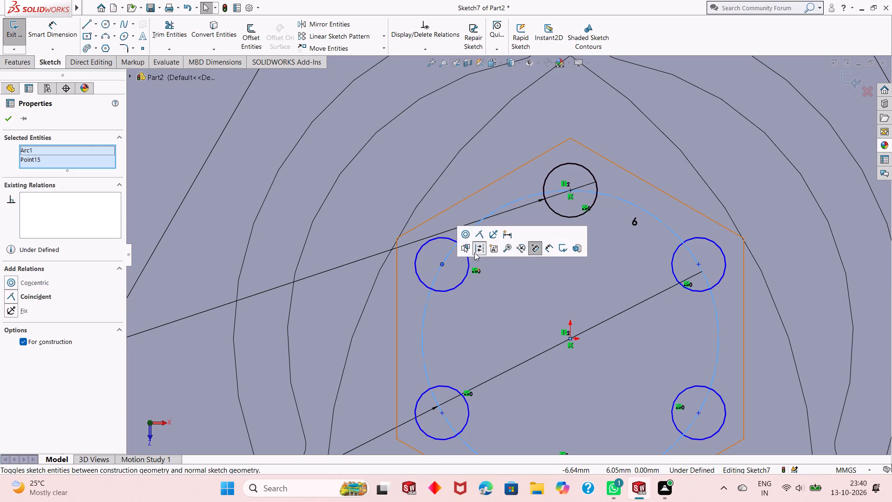
click(479, 236)
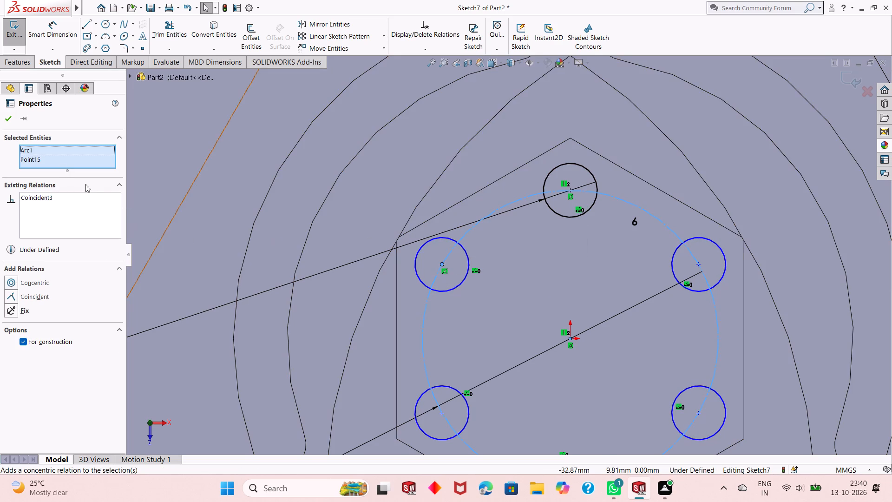
click(6, 119)
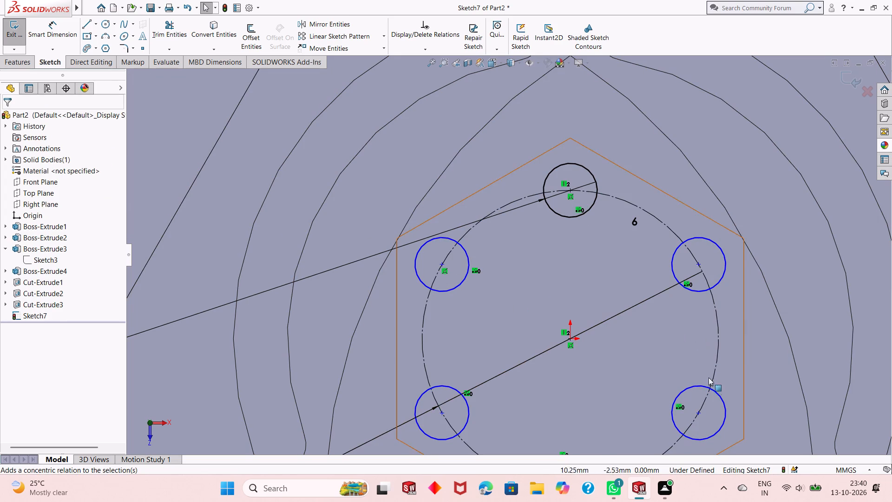
click(699, 414)
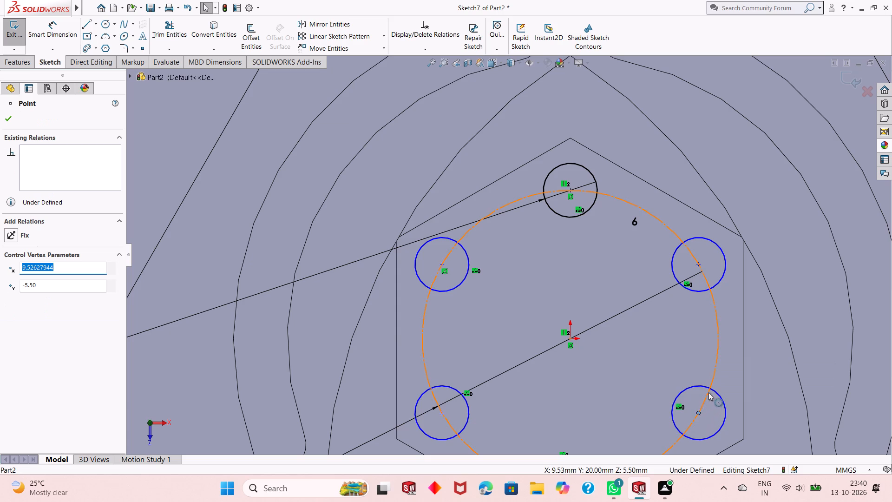
ctrl+click(711, 384)
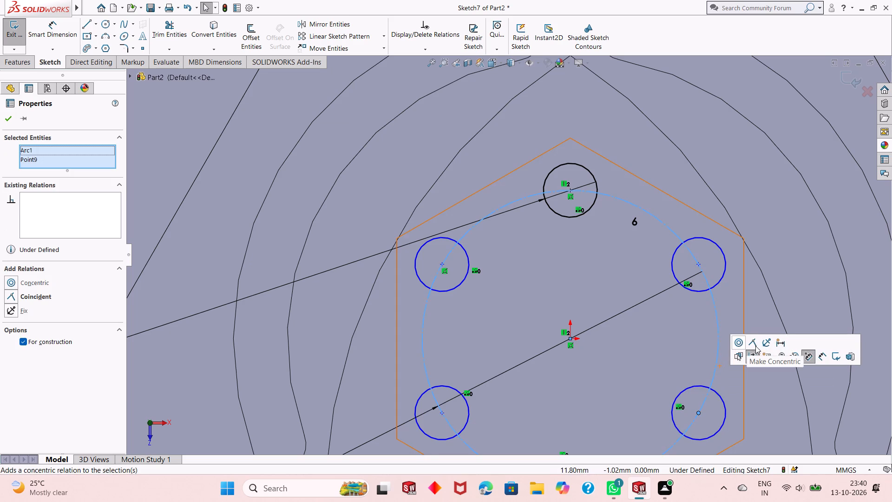
click(755, 346)
click(3, 119)
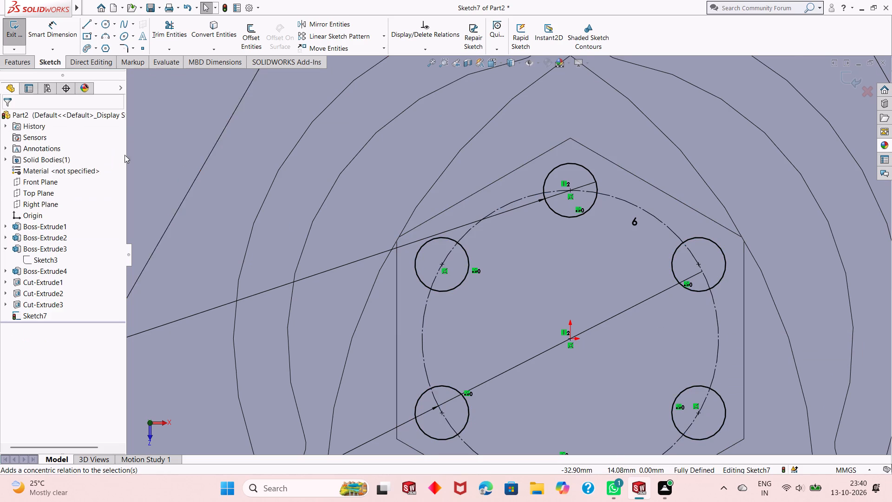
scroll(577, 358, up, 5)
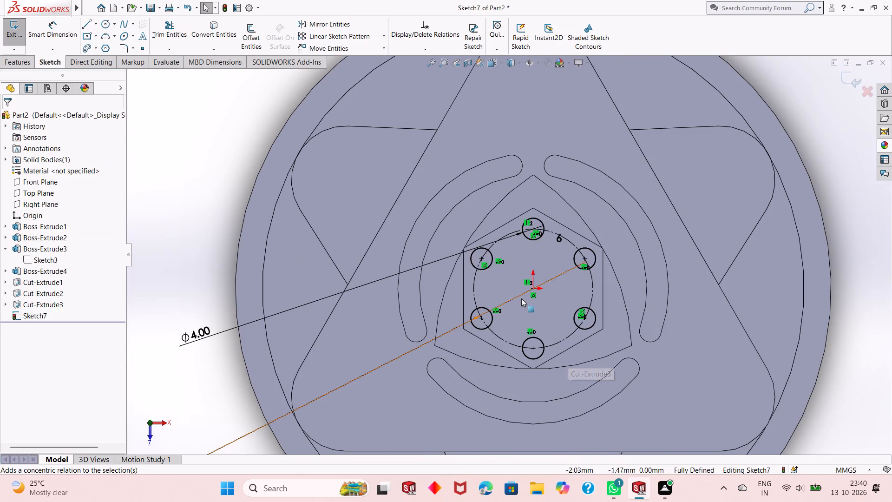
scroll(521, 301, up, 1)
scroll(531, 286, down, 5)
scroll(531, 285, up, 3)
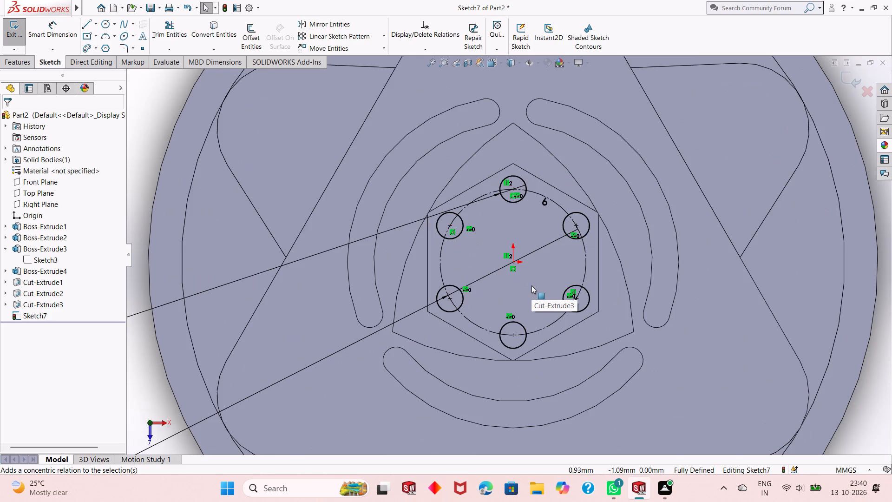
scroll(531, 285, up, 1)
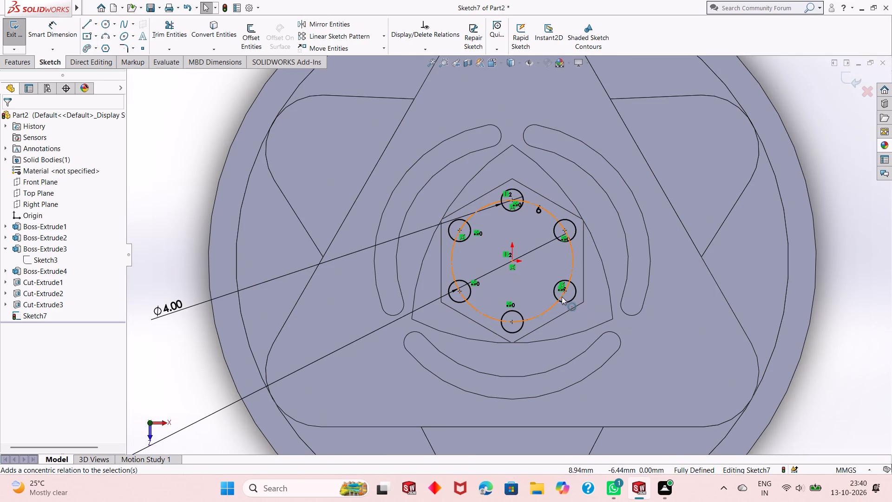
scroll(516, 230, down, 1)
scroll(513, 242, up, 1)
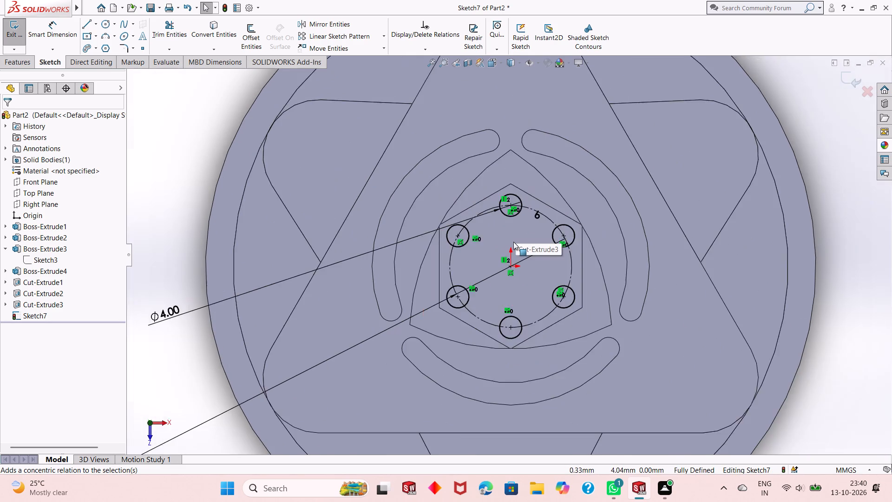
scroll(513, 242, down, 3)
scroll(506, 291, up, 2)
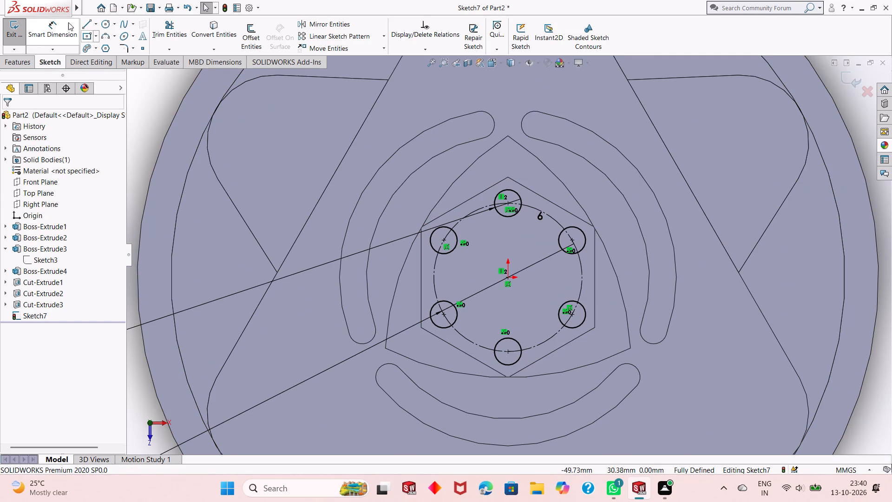
Draw a circle about 8.8 mm in diameter centred on the origin, inside the ring of six small circles.
click(105, 26)
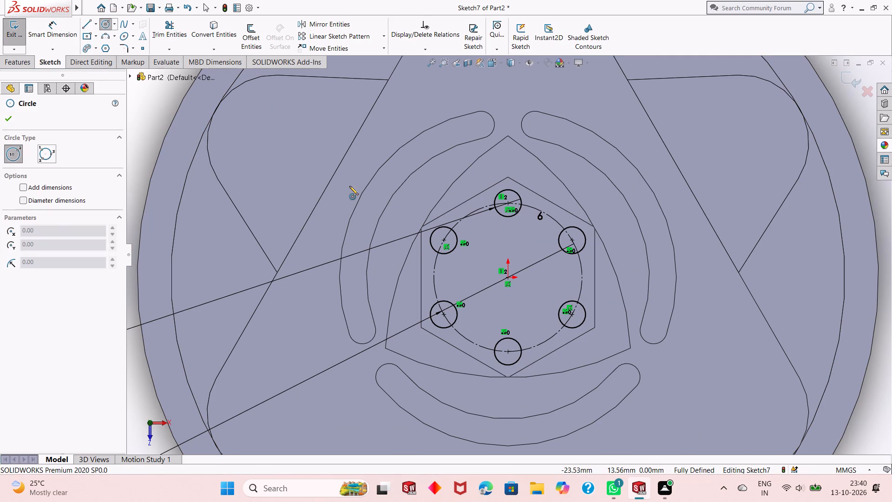
click(508, 278)
click(517, 249)
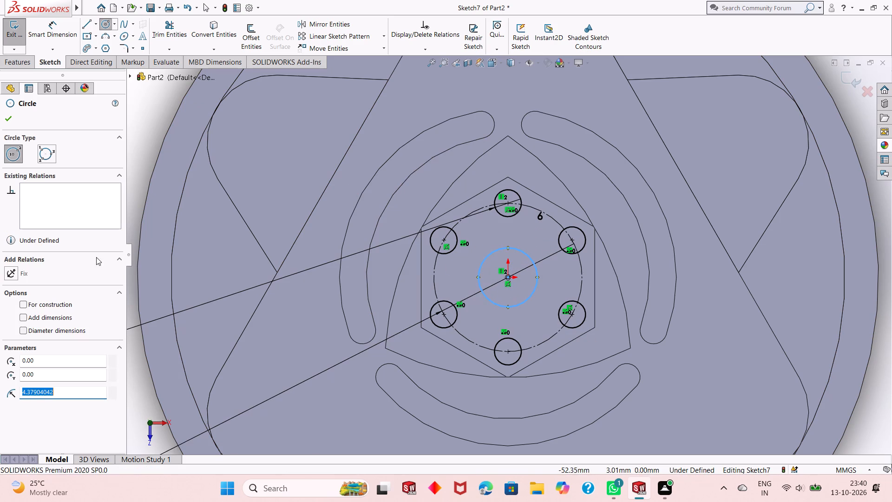
click(8, 120)
Dimension the central circle's diameter to 10 mm, placing the dimension outside the hexagon at its lower left.
click(44, 32)
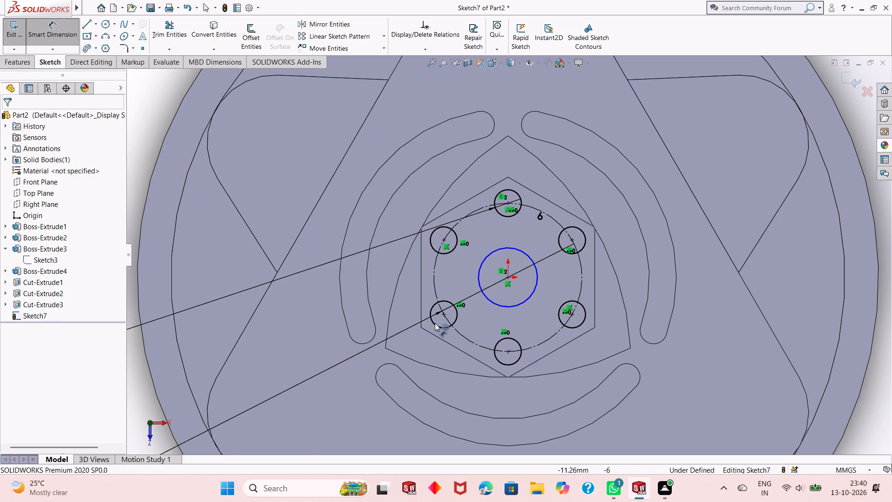
click(493, 305)
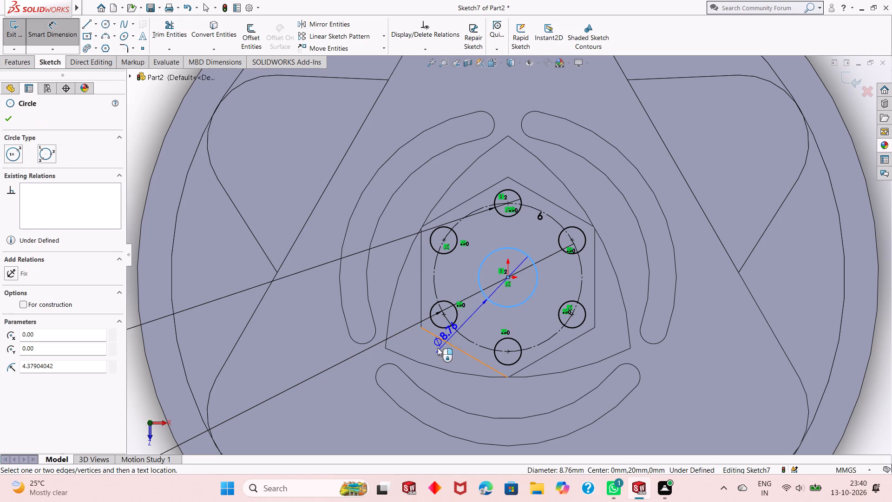
click(354, 393)
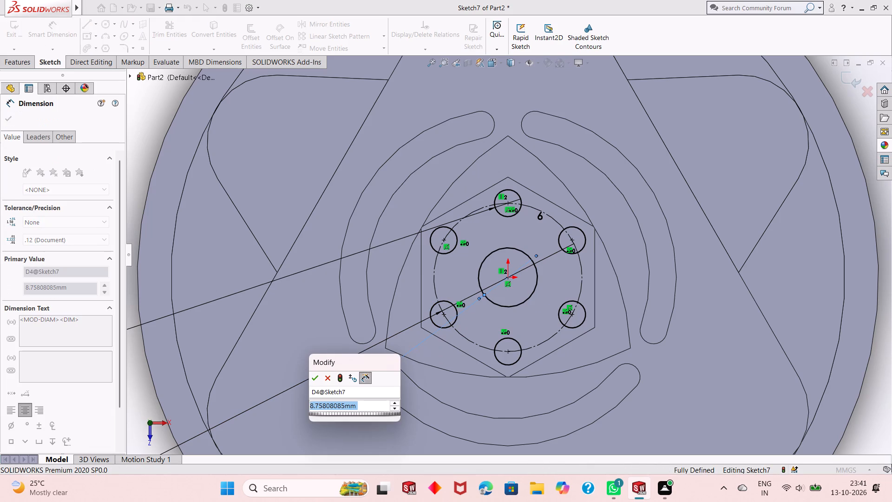
text(10)
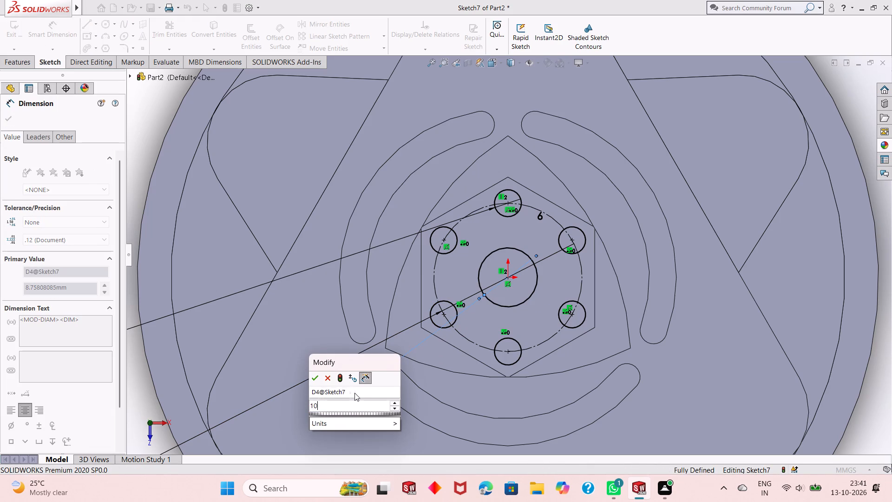
key(Return)
scroll(521, 323, up, 1)
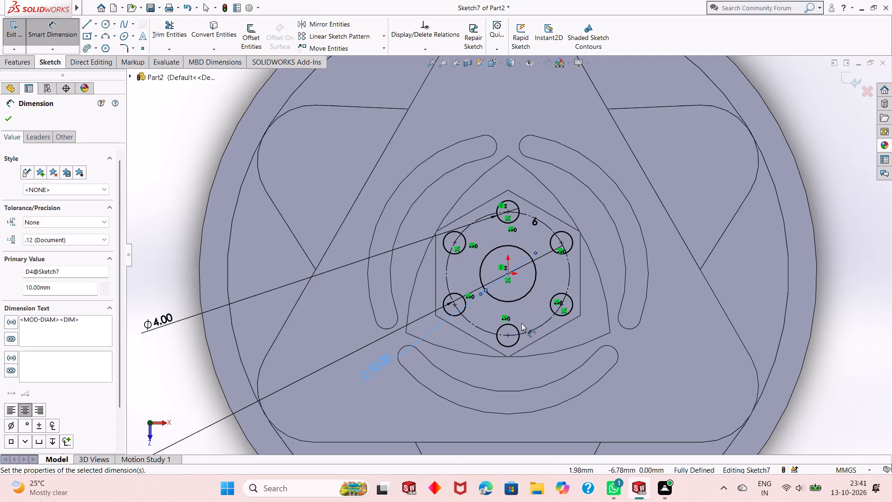
scroll(521, 323, up, 2)
key(Escape)
Cut-extrude the central circle and the six small circles Through All.
middle_drag(510, 366, 508, 287)
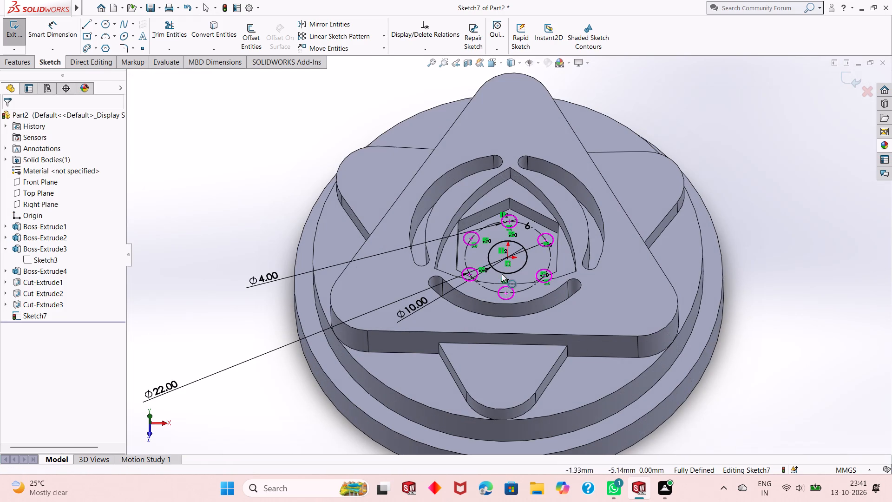
click(9, 68)
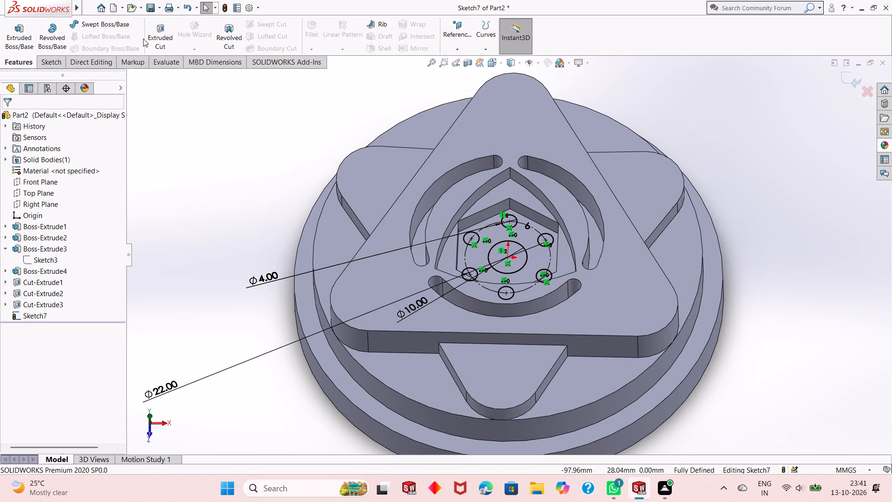
click(157, 34)
click(80, 187)
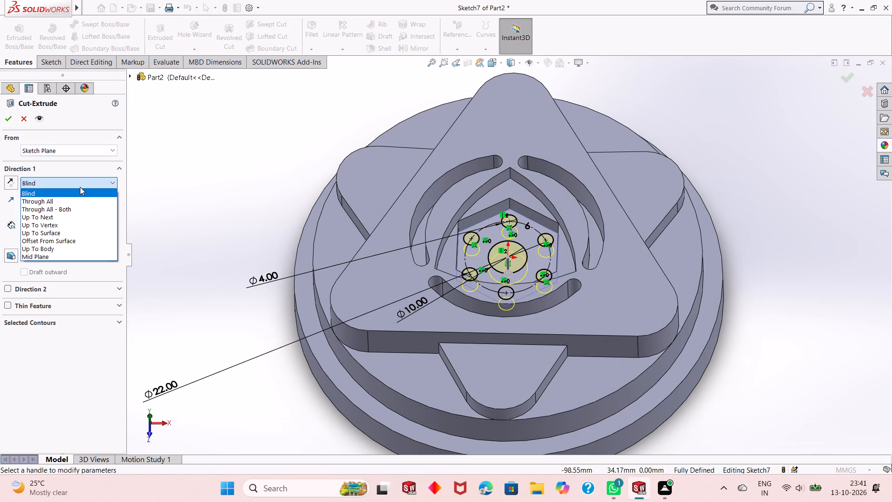
click(80, 198)
click(5, 116)
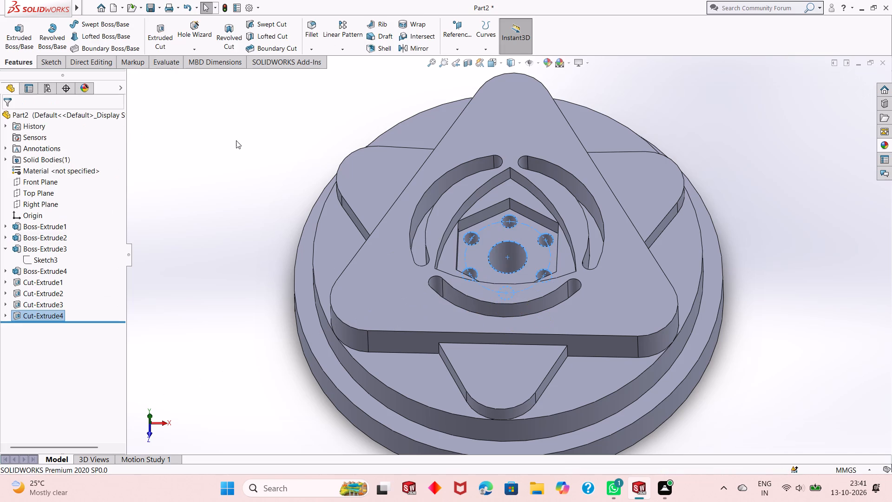
click(240, 144)
Start a new sketch on the top face of the upper triangular boss, viewed normal to the face.
middle_drag(352, 225, 451, 176)
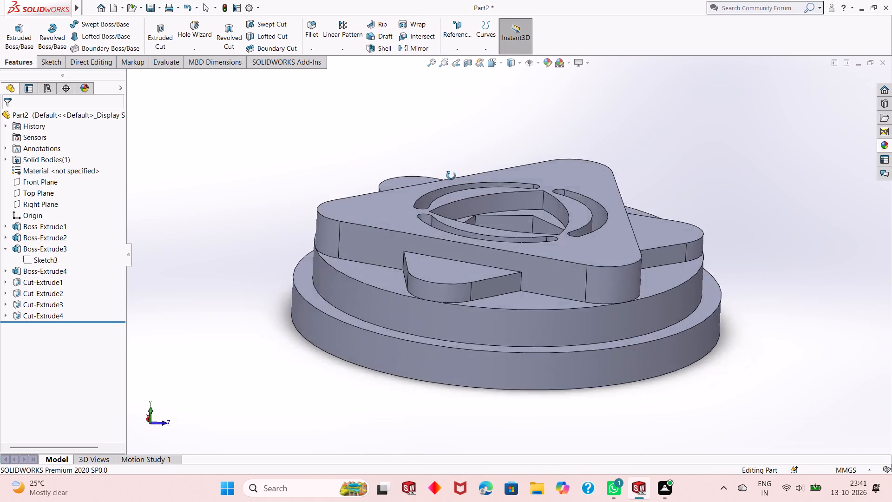
middle_drag(451, 176, 414, 249)
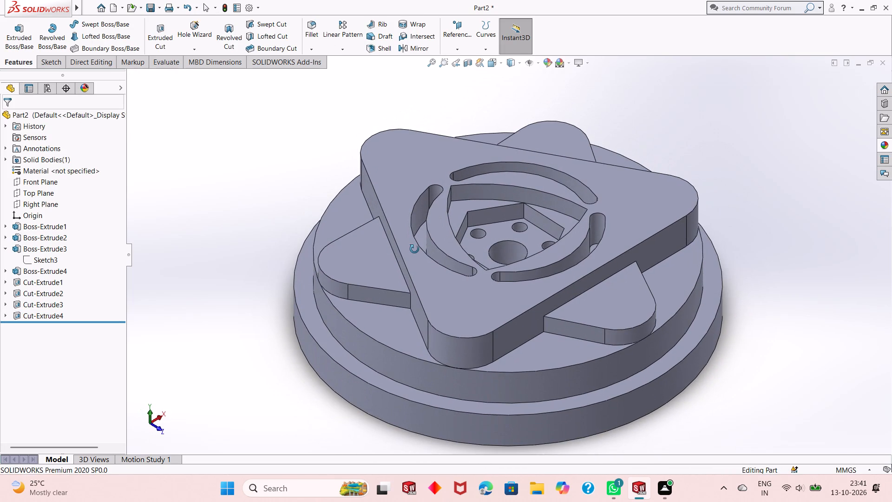
middle_drag(414, 249, 400, 302)
click(407, 162)
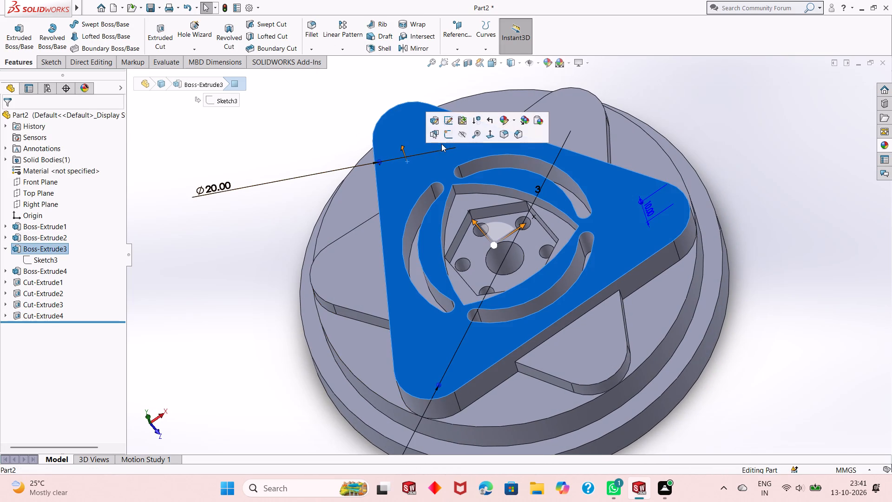
click(449, 134)
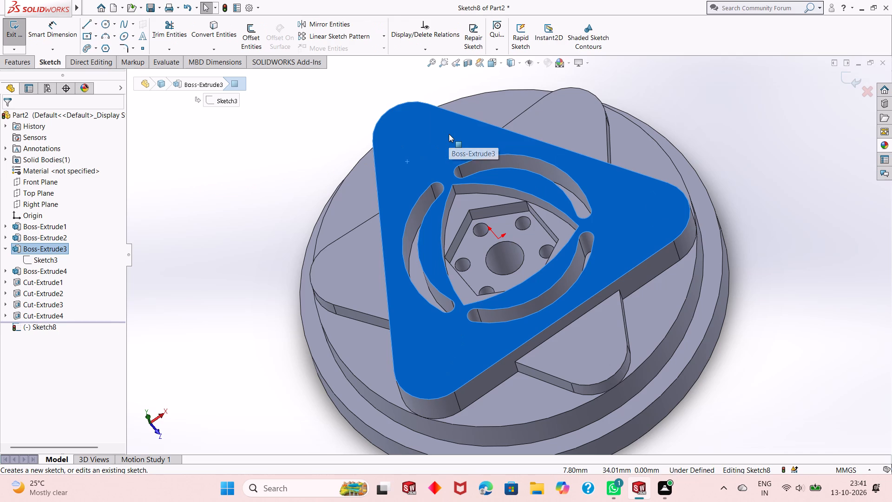
key(ctrl+8)
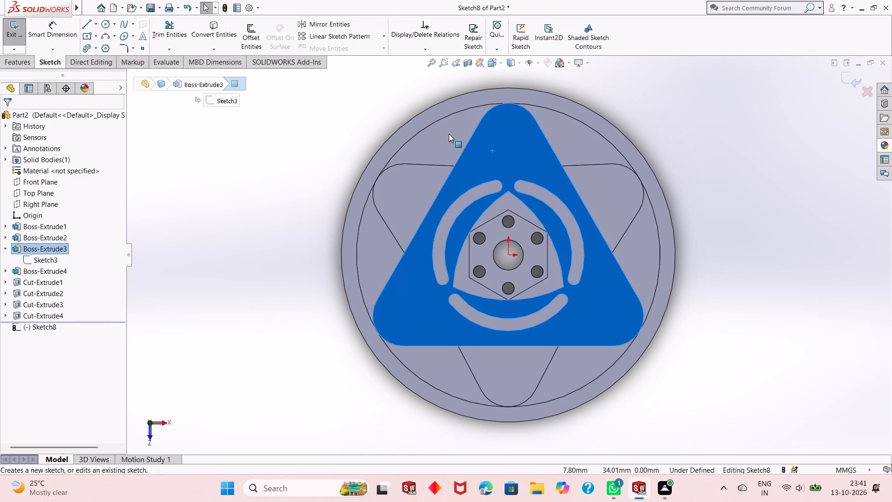
key(Escape)
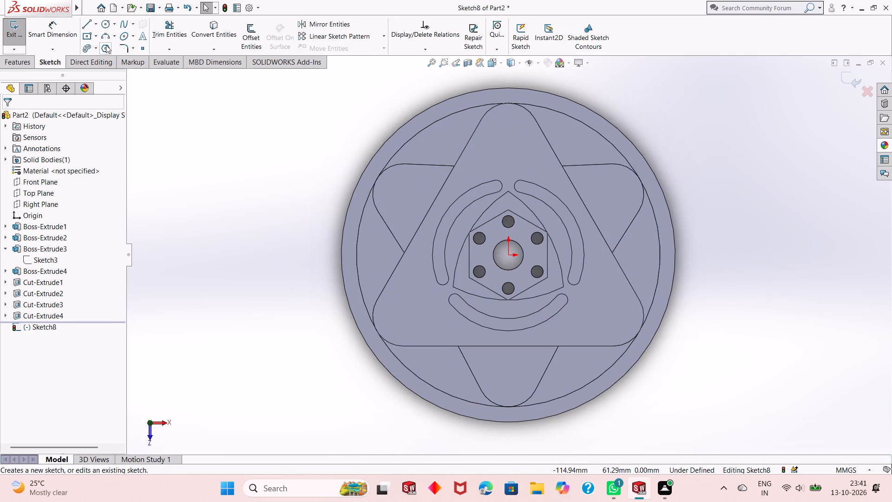
Draw three circles centred on the triangle's rounded corners: about 10.7 mm diameter at the upper corner, 15.4 mm at lower left, and one at lower right.
click(105, 27)
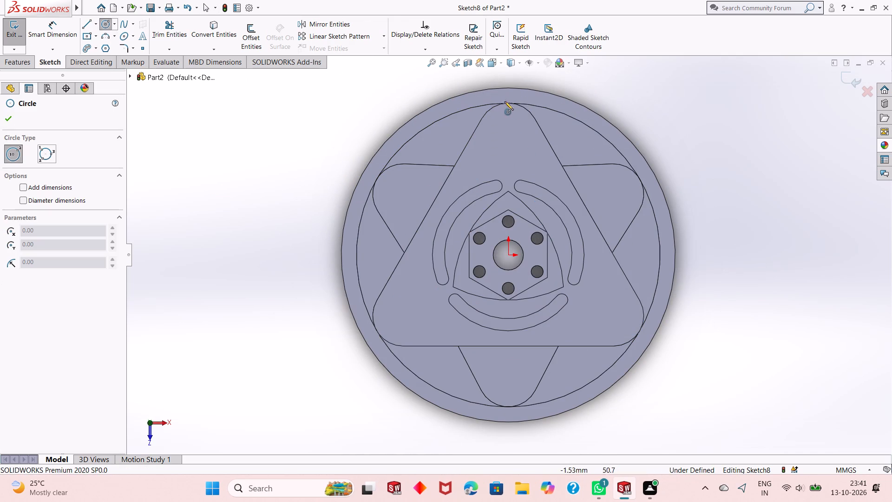
click(508, 134)
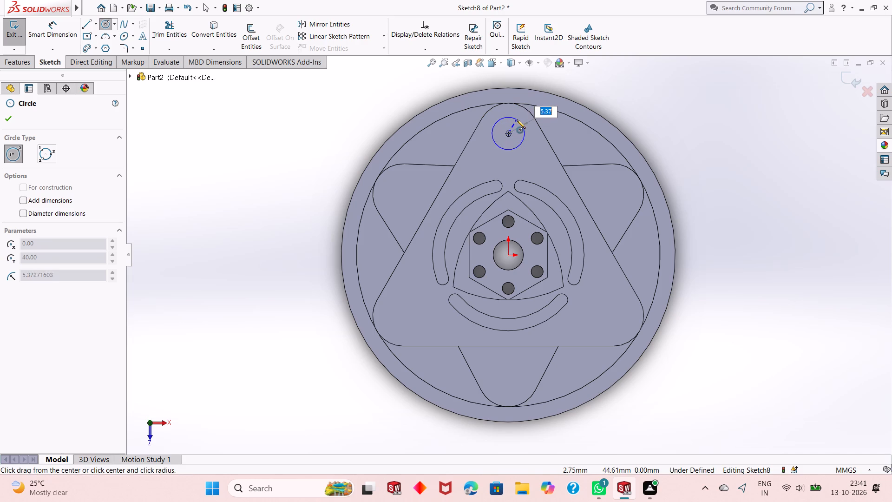
click(517, 119)
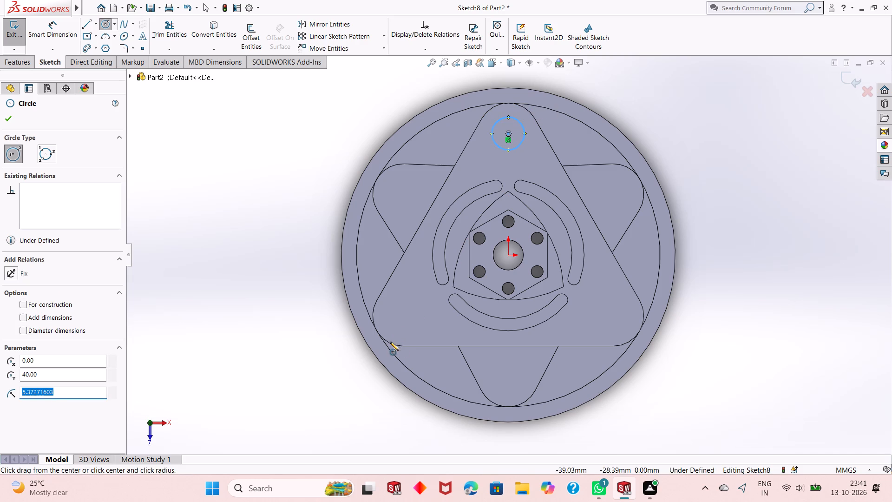
click(404, 313)
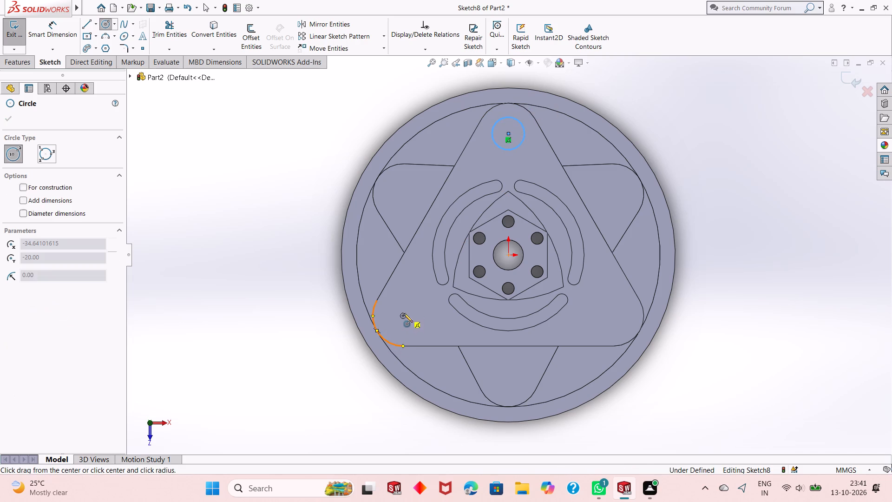
click(414, 295)
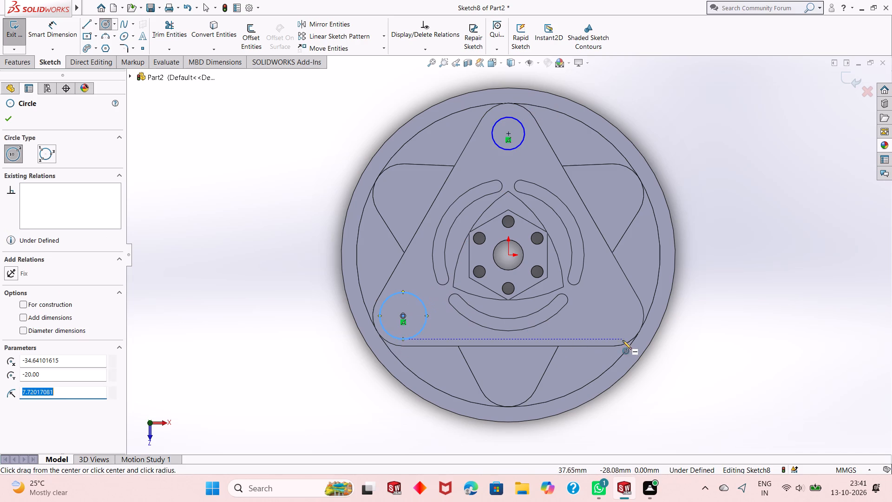
click(614, 315)
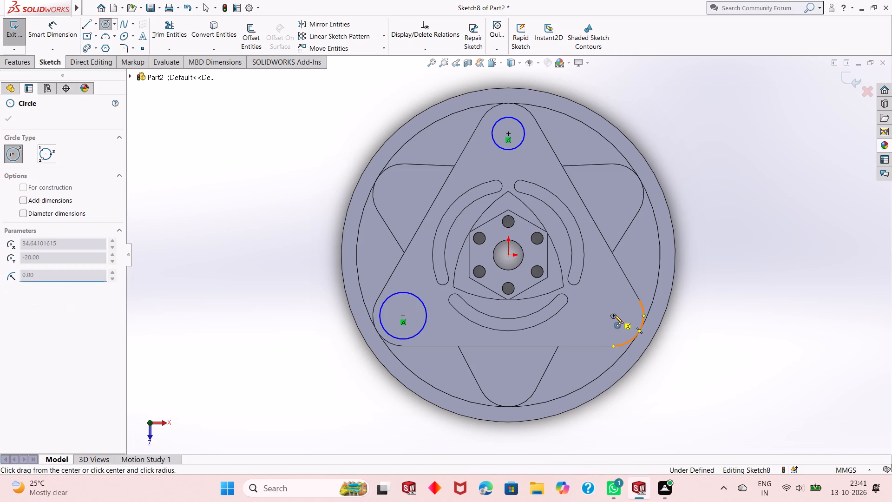
click(620, 298)
key(Escape)
key(Escape)
key(Escape)
key(Escape)
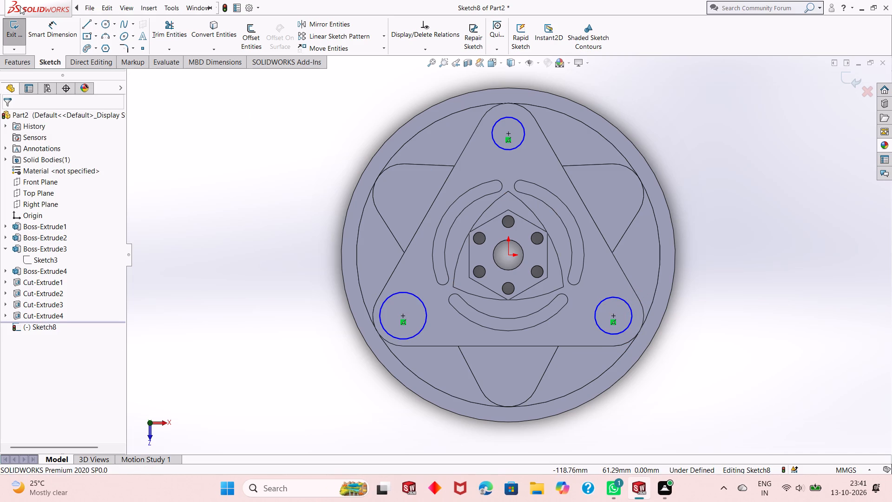
Dimension the upper corner circle's diameter to 15 mm, placing the dimension outside the part at its upper right.
click(43, 24)
click(514, 147)
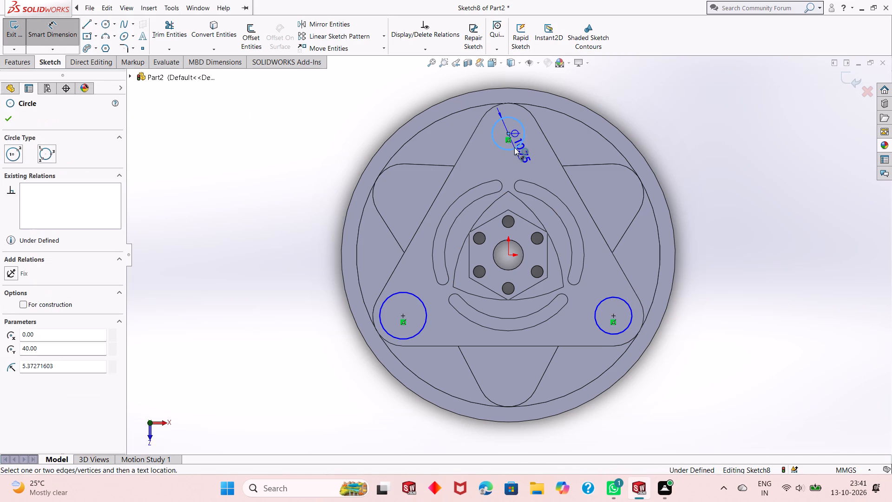
click(597, 92)
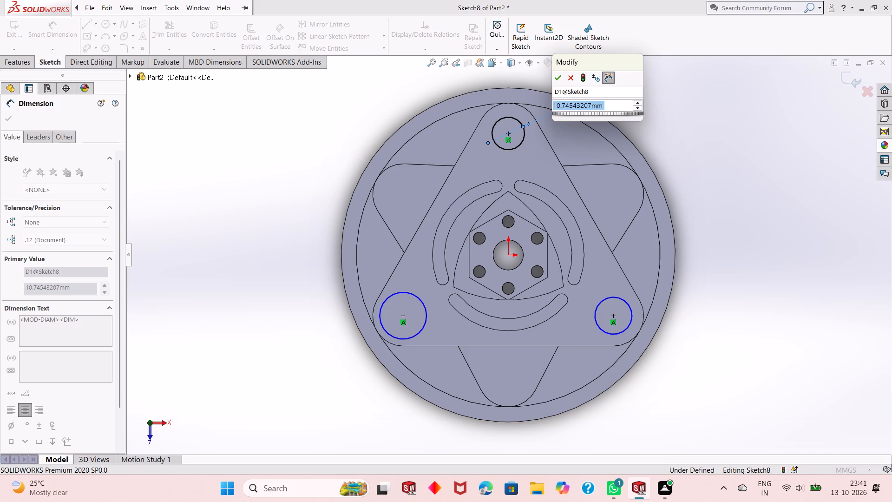
text(15)
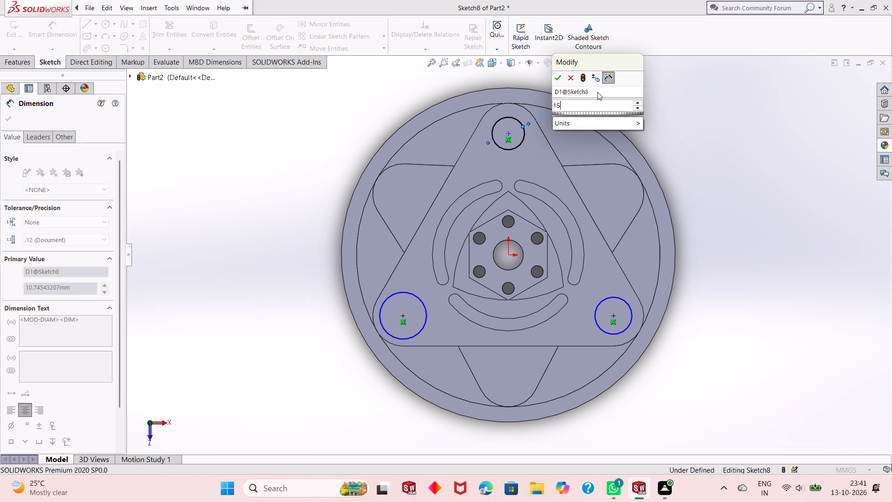
key(Return)
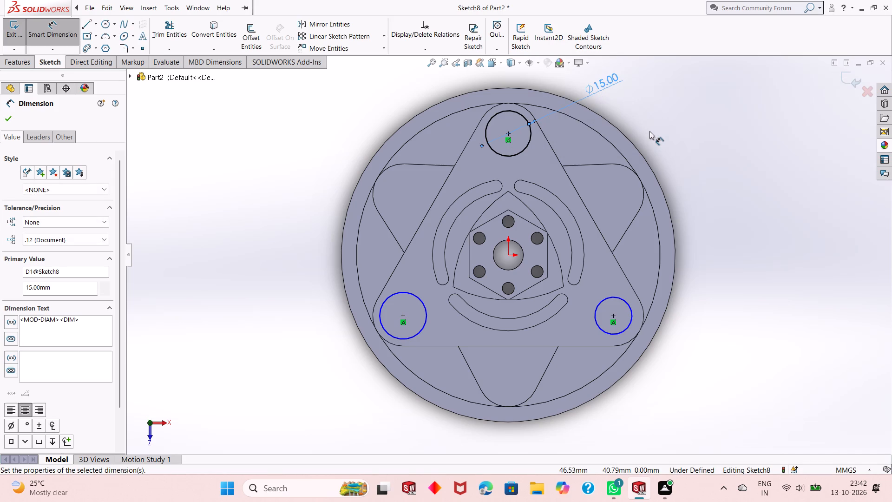
right_click(650, 132)
click(674, 158)
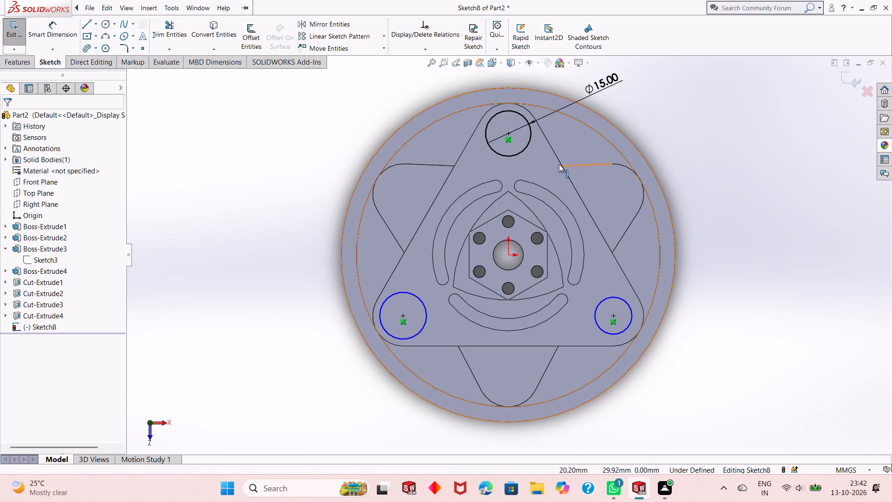
Apply an Equal relation to the three corner circles.
click(515, 155)
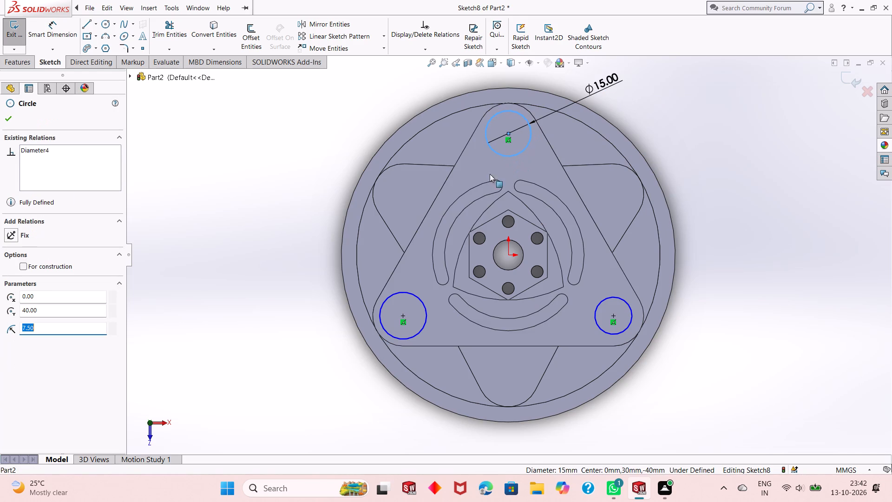
ctrl+click(413, 293)
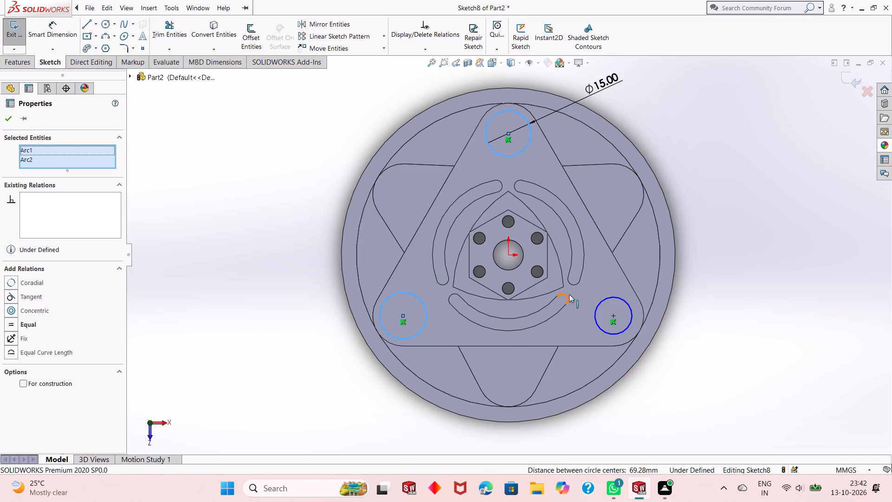
ctrl+click(602, 298)
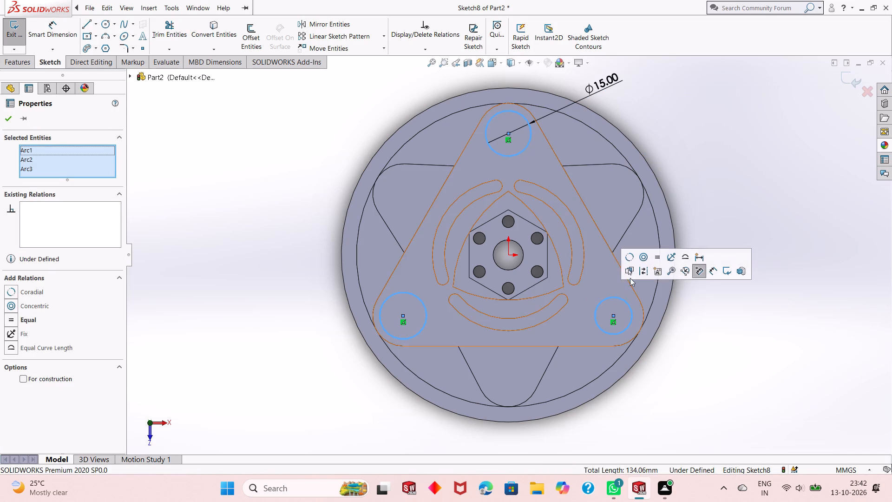
click(657, 261)
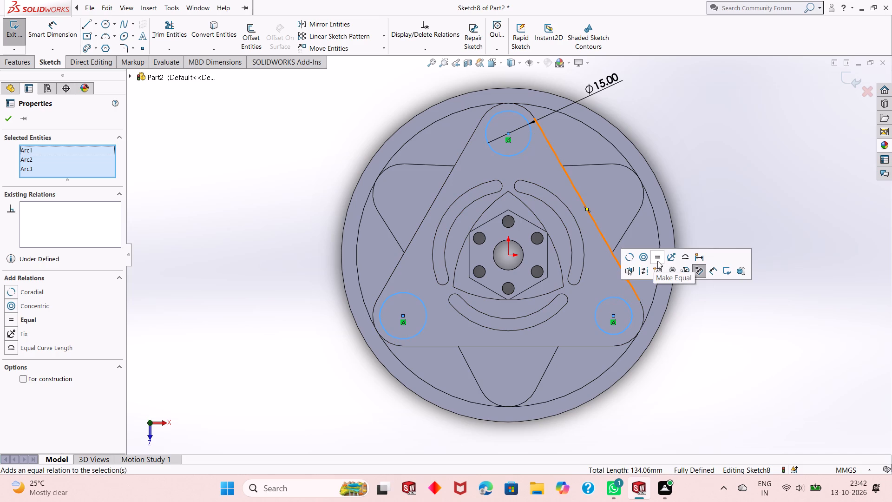
key(Escape)
key(Escape)
key(Escape)
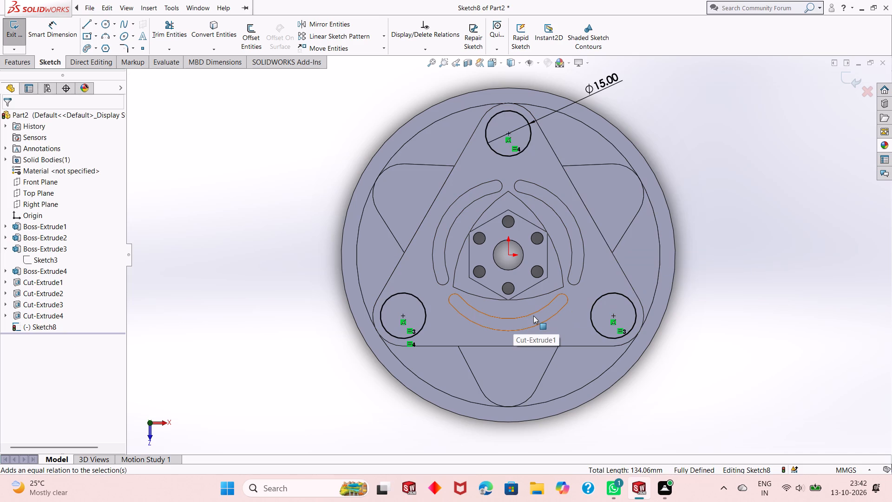
Boss-extrude the three corner circles outward from the triangular face, Blind to 5 mm with merge result on.
click(25, 66)
click(22, 52)
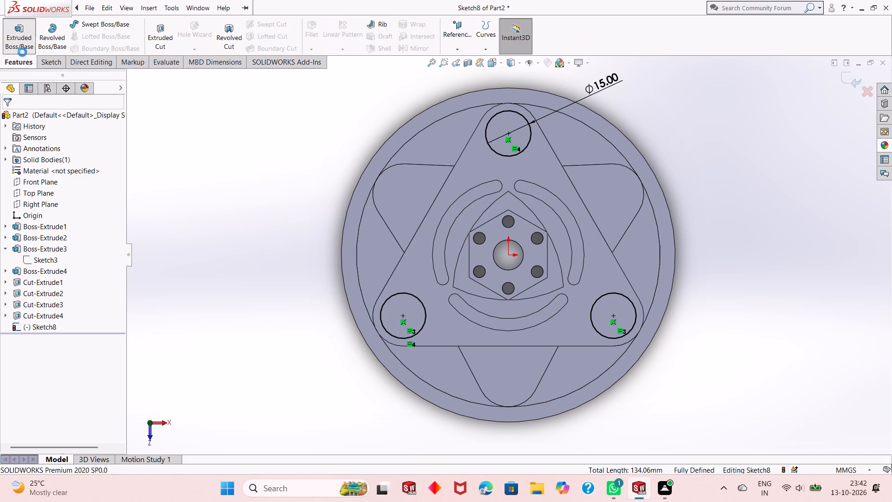
middle_drag(189, 243, 208, 223)
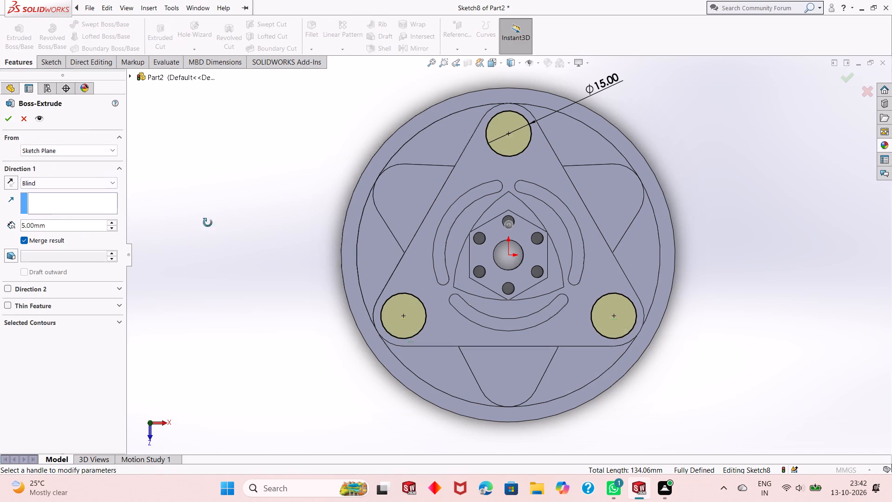
middle_drag(208, 223, 236, 174)
scroll(237, 173, up, 1)
click(8, 118)
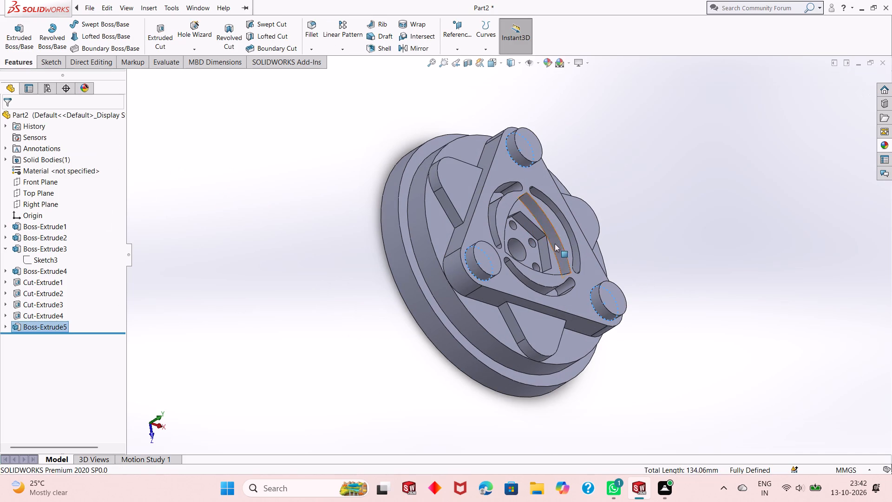
key(Escape)
Start a new sketch on the top face of the round boss at the triangle's upper corner, viewed normal to the face.
middle_drag(588, 255, 630, 140)
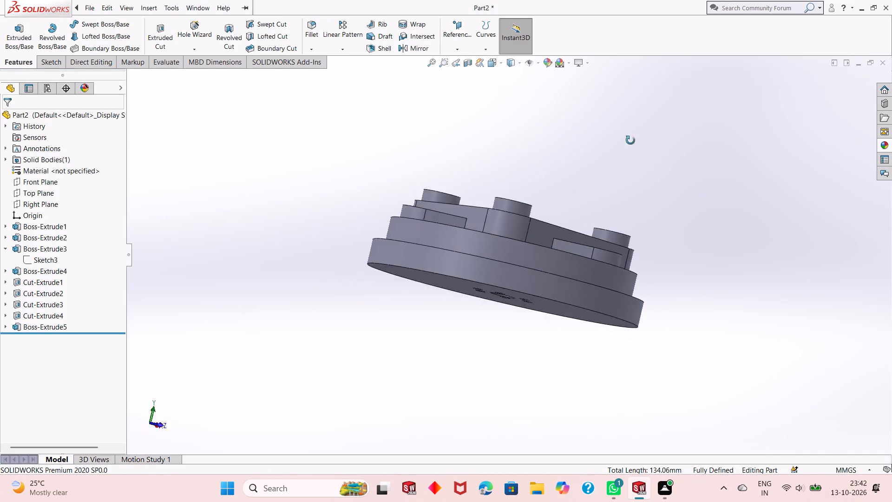
middle_drag(630, 140, 609, 265)
scroll(412, 183, down, 1)
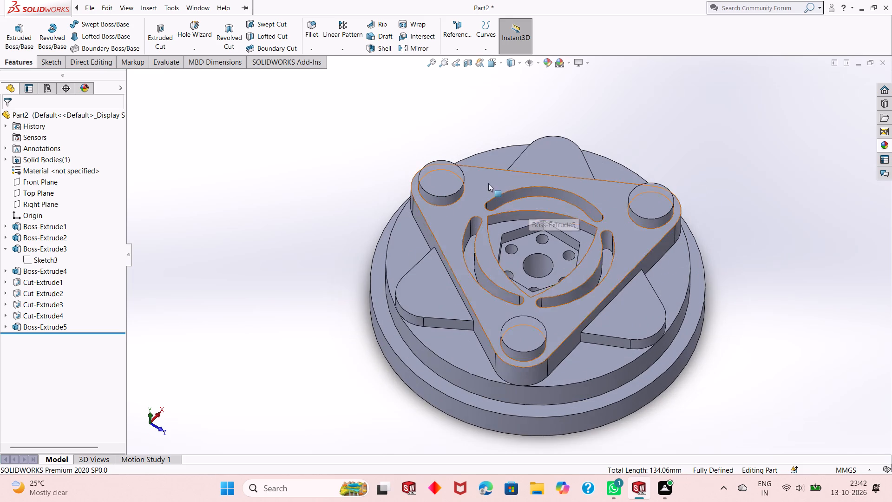
scroll(488, 183, down, 2)
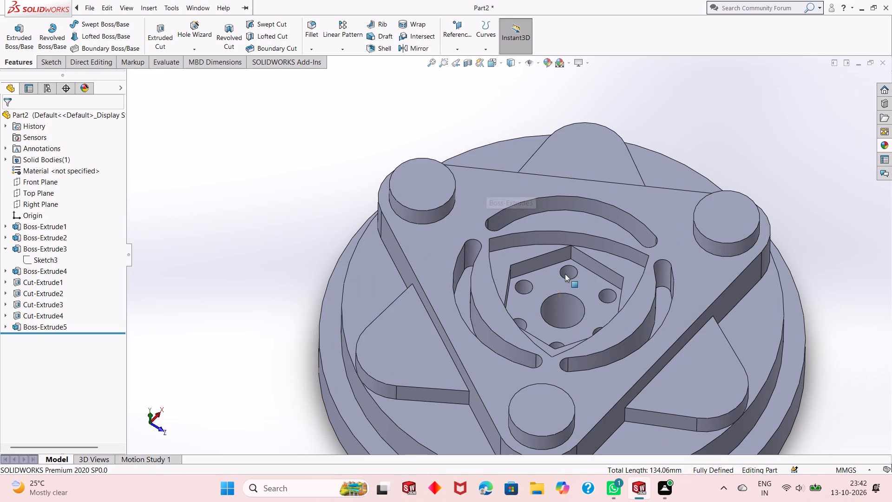
middle_drag(522, 265, 521, 218)
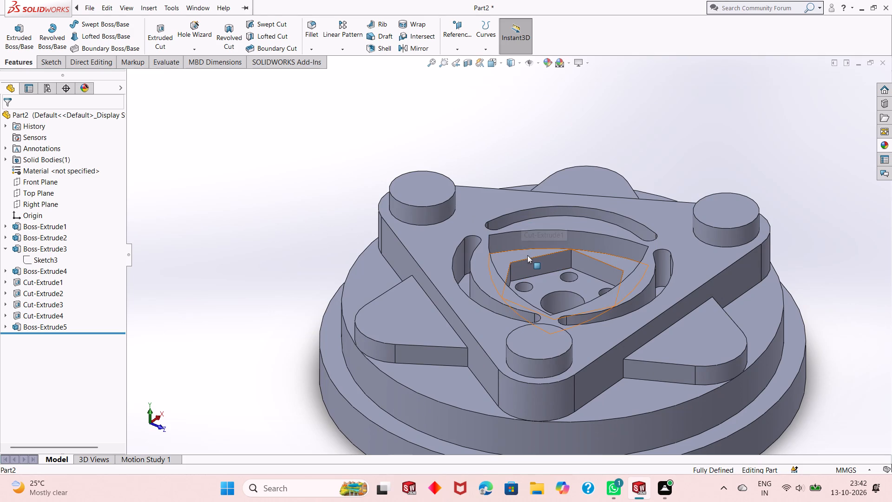
middle_drag(527, 257, 529, 204)
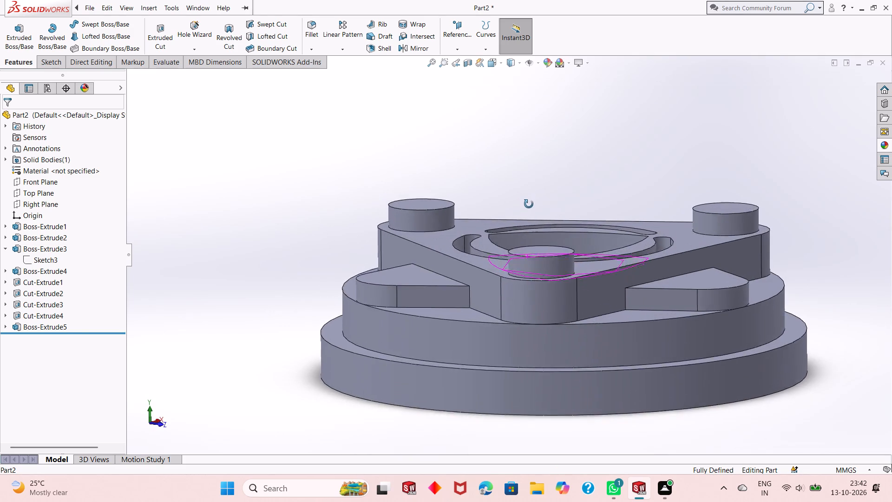
middle_drag(529, 204, 521, 274)
click(423, 185)
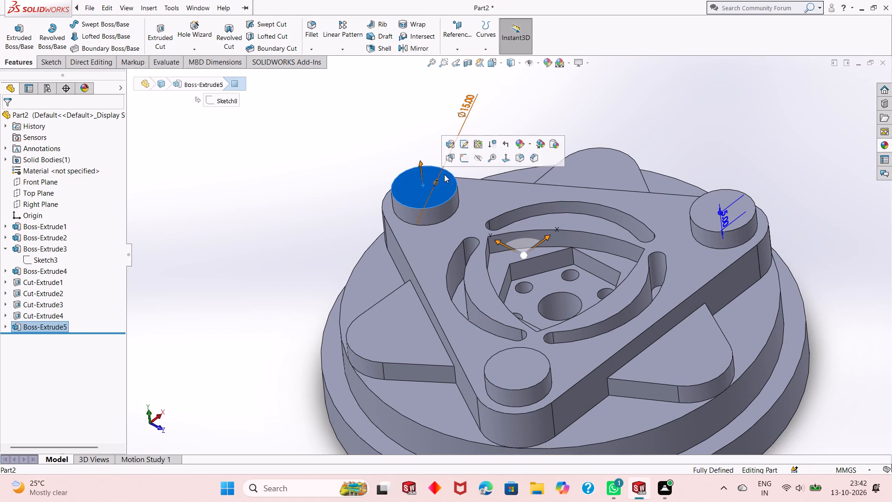
click(462, 162)
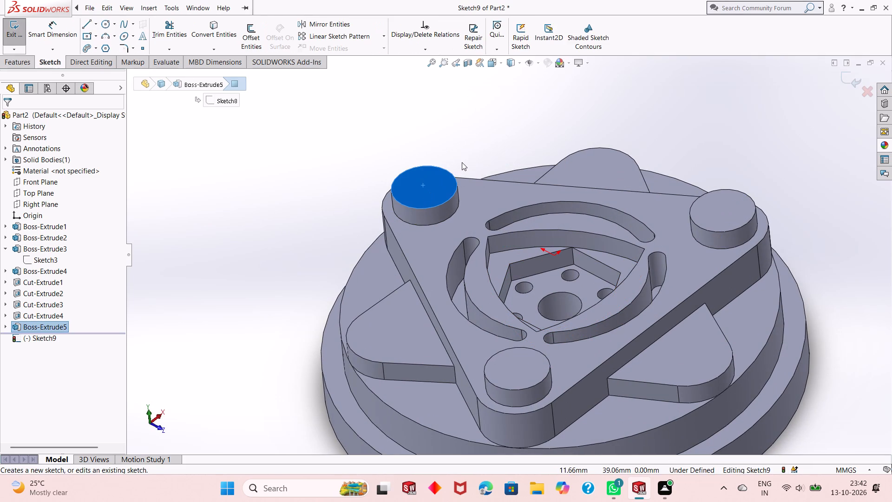
key(ctrl+8)
key(Escape)
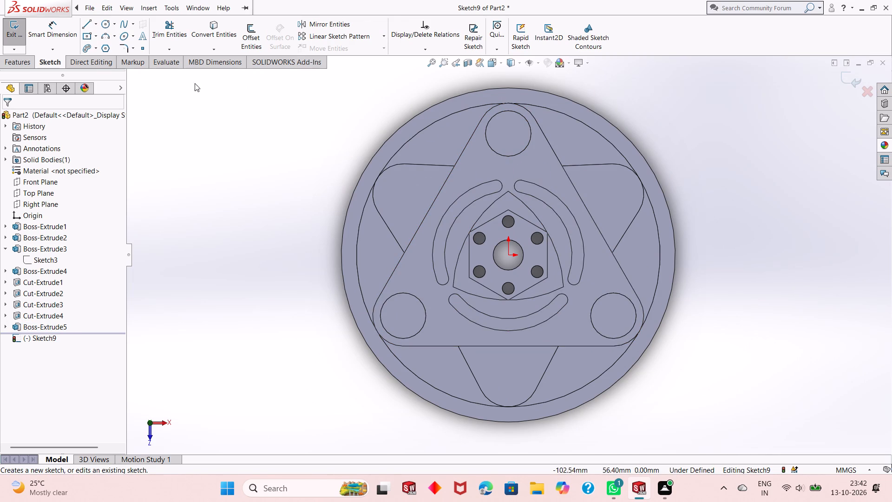
click(301, 123)
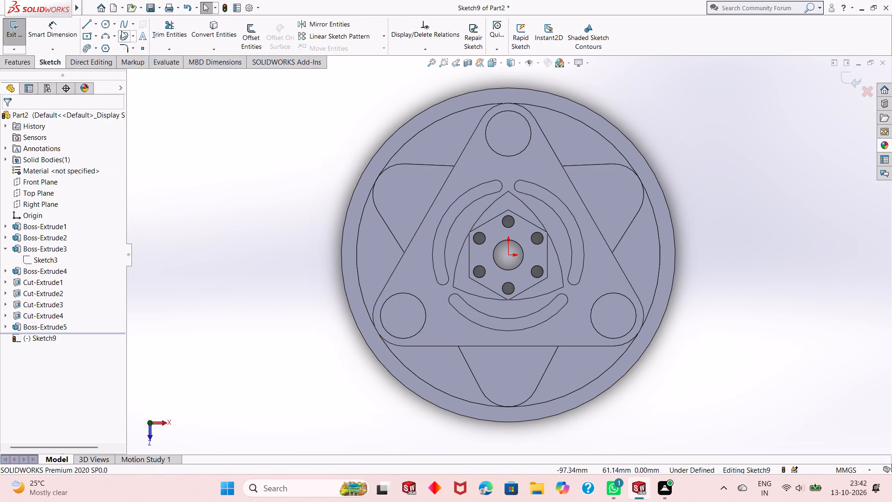
Sketch three circles centred on the round corner bosses, about 6.2 mm diameter on the upper one and 7.7 mm on the lower two.
click(109, 26)
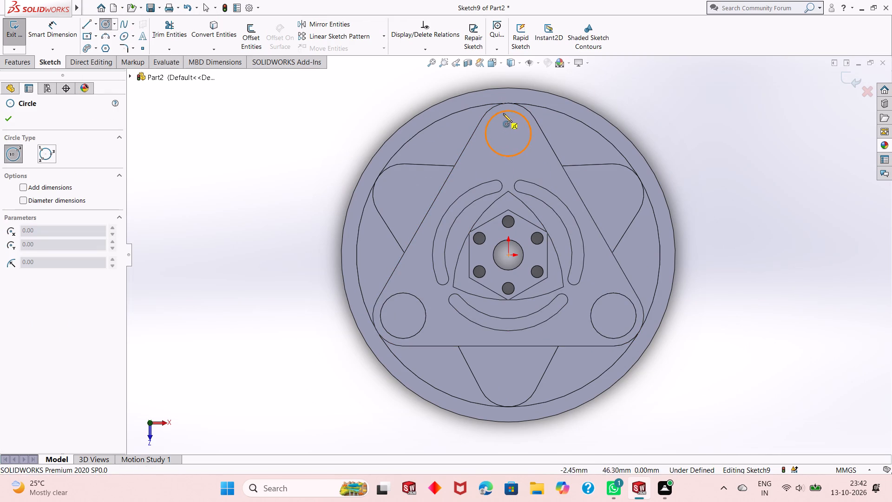
click(508, 132)
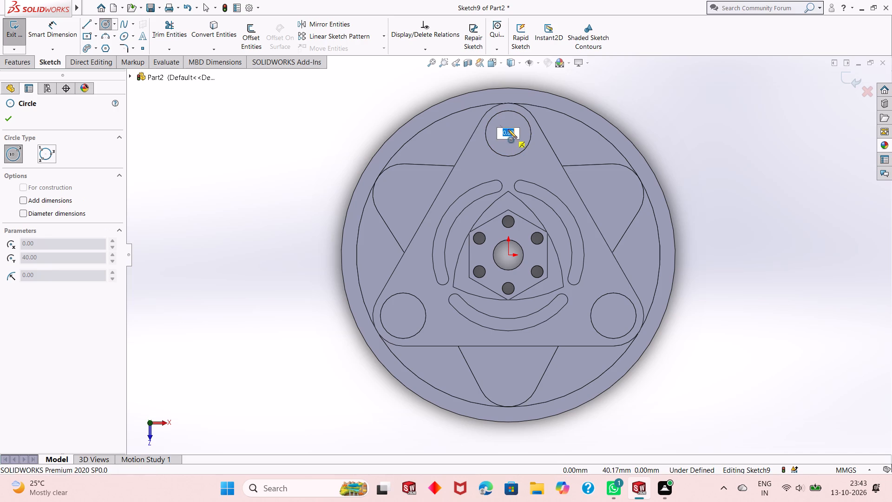
click(508, 124)
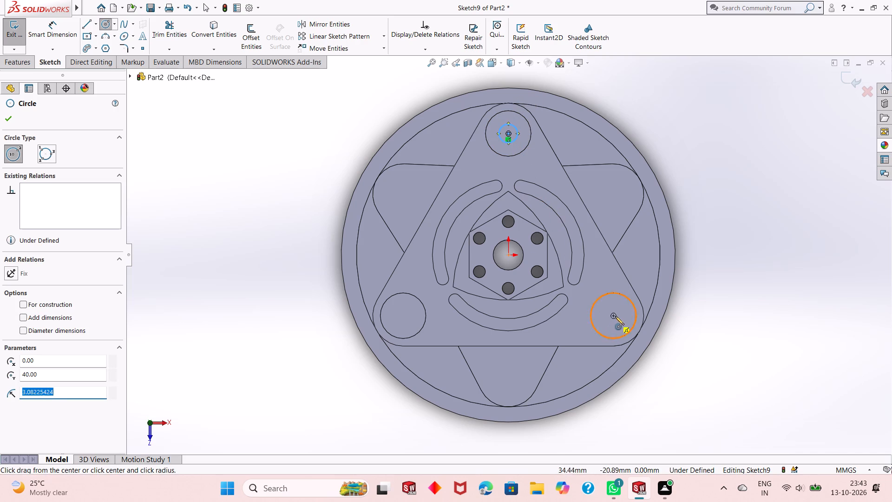
click(614, 317)
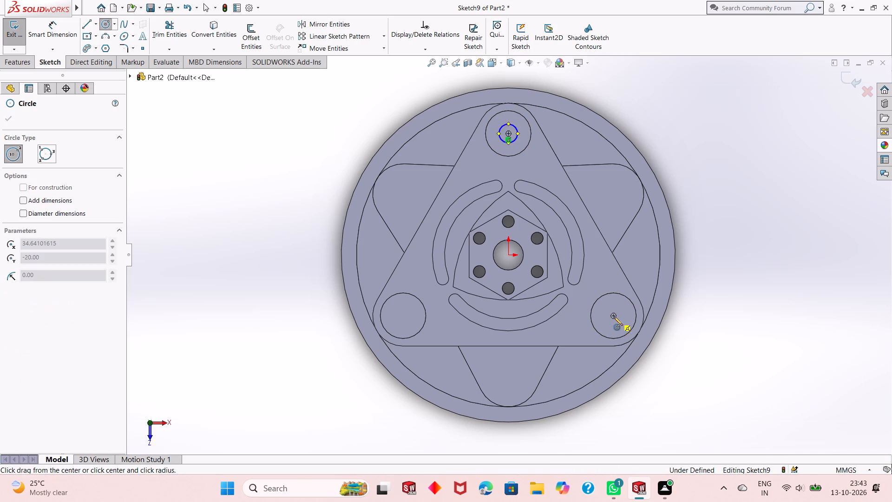
click(620, 306)
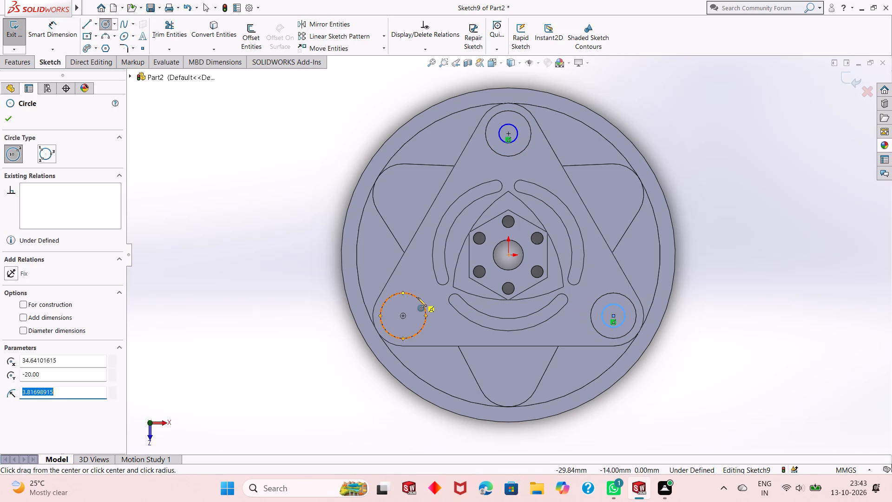
click(403, 317)
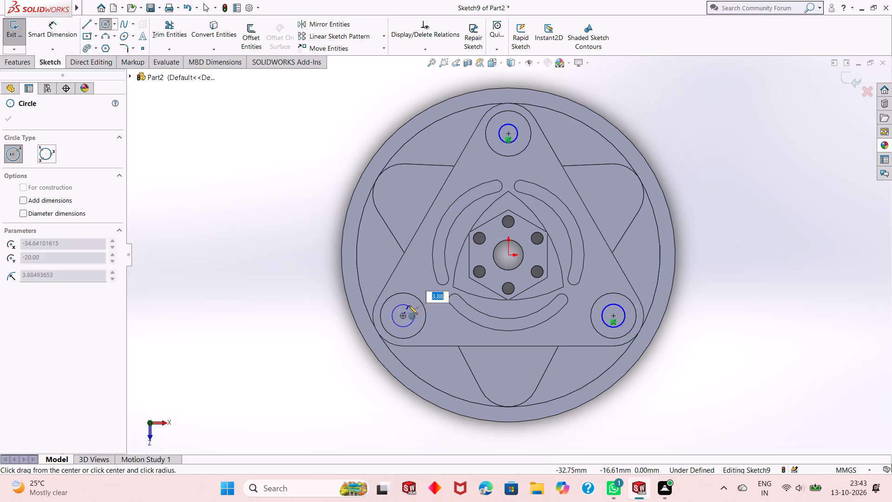
click(409, 305)
right_click(228, 203)
click(236, 208)
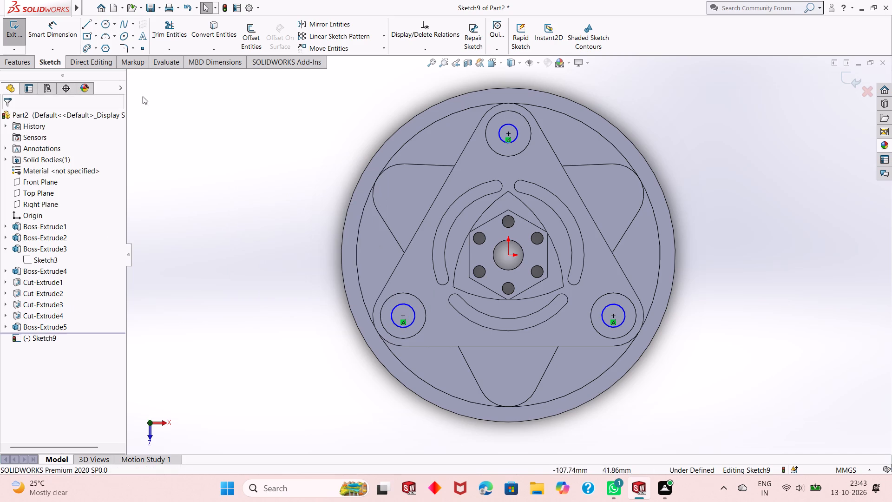
Dimension the upper boss circle's diameter to 8.5 mm, placing the dimension outside the part at its upper left.
click(46, 32)
click(501, 137)
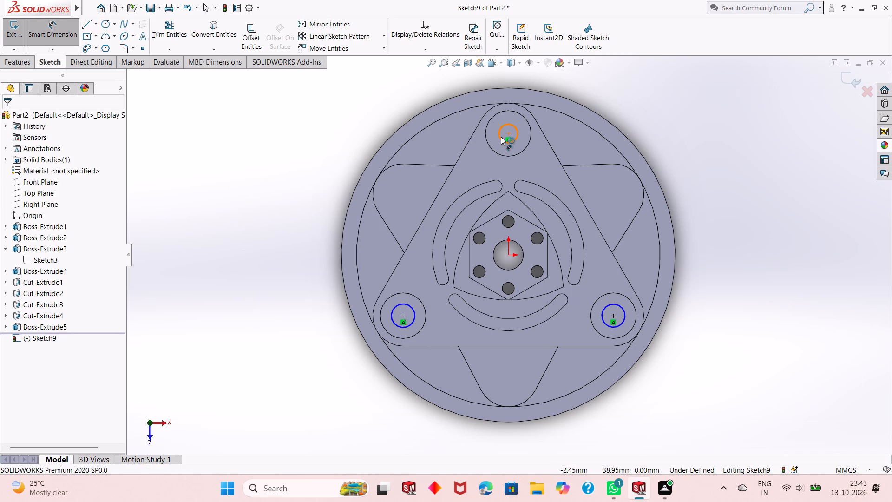
click(321, 147)
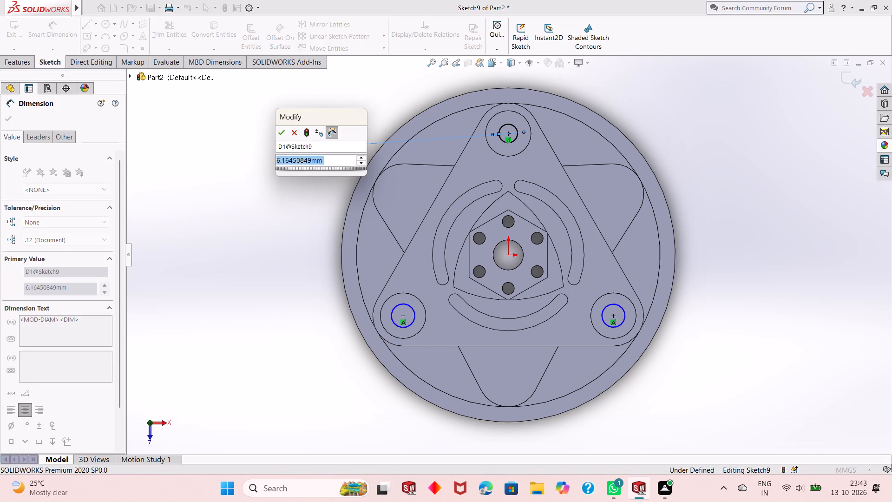
text(8.5)
key(Return)
right_click(198, 192)
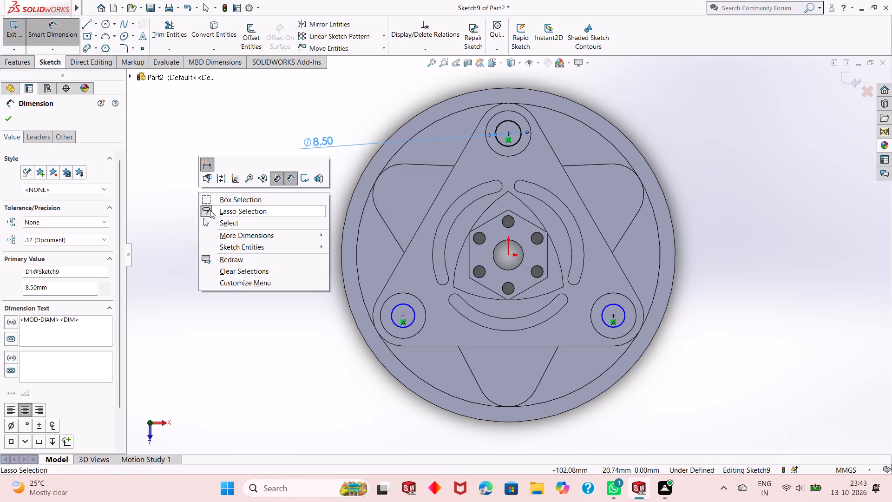
click(216, 222)
Apply an Equal relation to the three circles on the corner bosses.
click(504, 144)
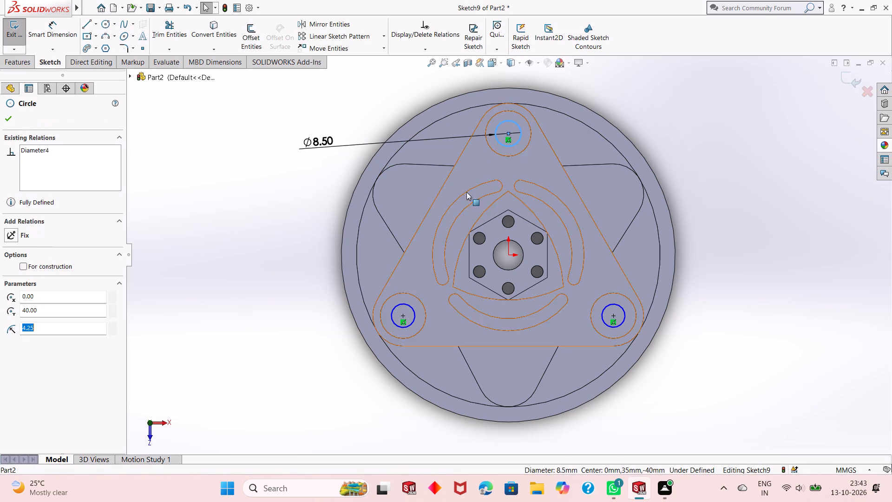
ctrl+click(401, 306)
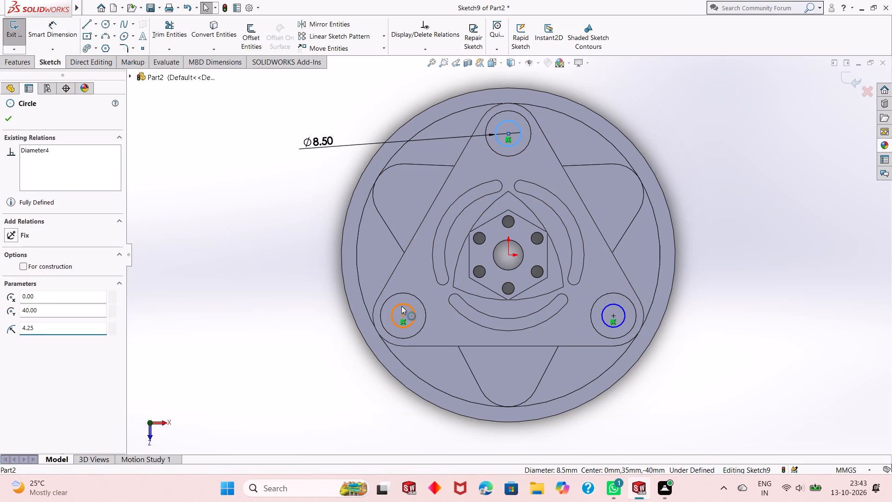
ctrl+click(608, 304)
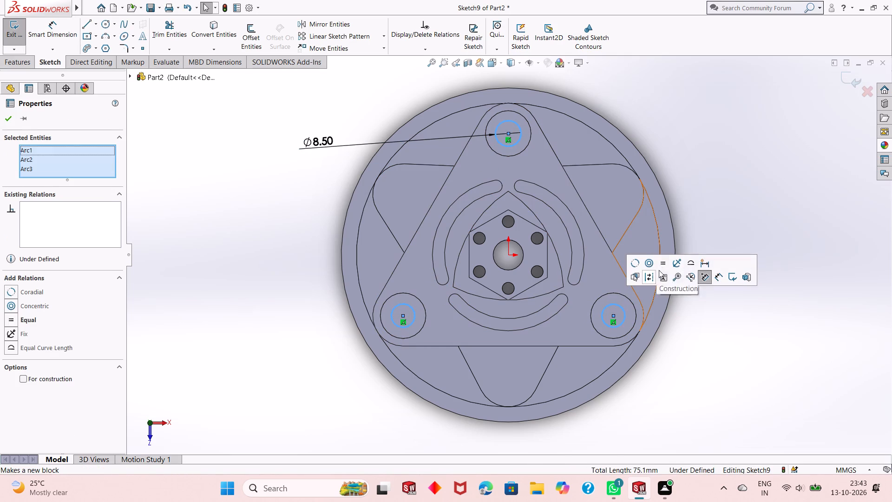
click(664, 259)
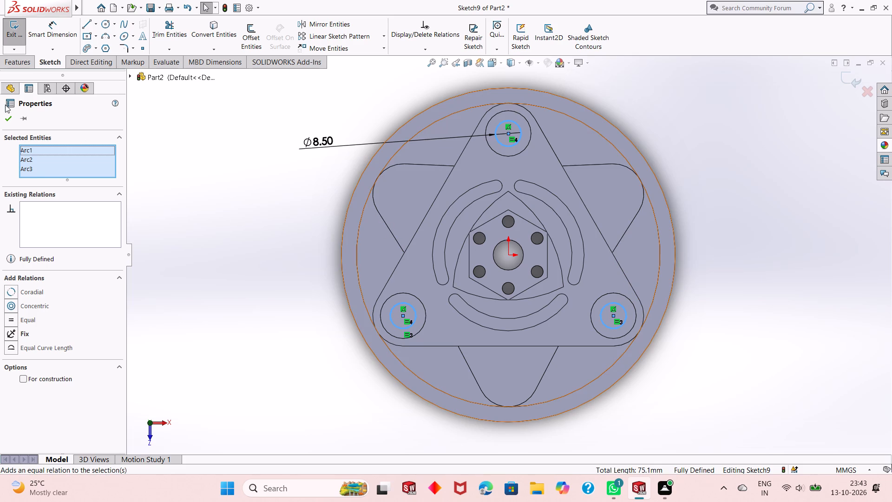
click(2, 119)
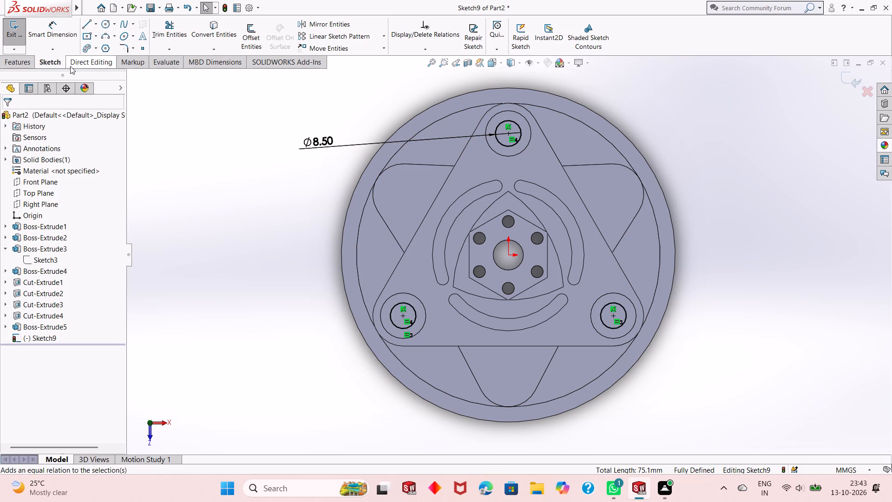
Cut-extrude the three boss circles Through All to make holes through the corner bosses and the part.
click(26, 62)
click(152, 39)
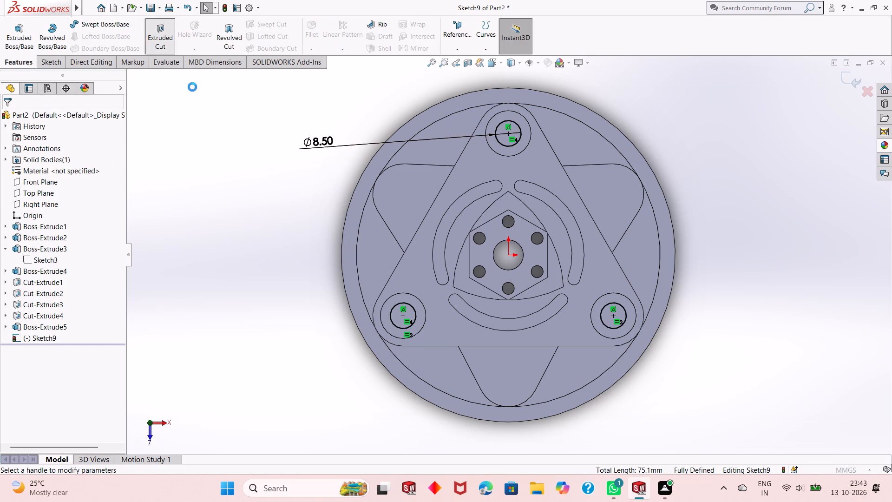
middle_drag(305, 309, 329, 165)
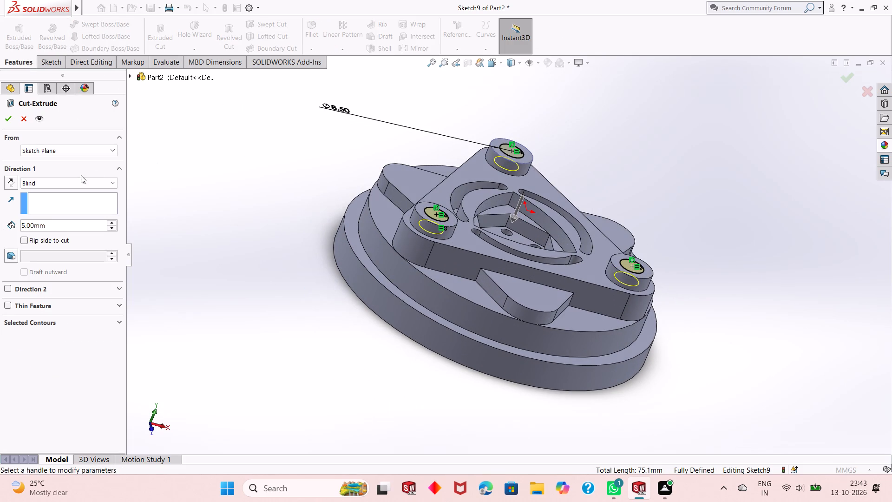
click(79, 178)
click(77, 200)
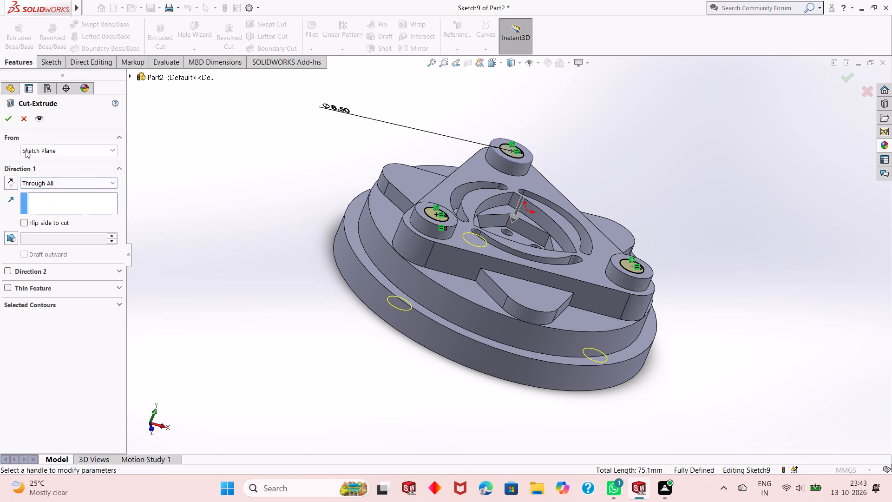
click(9, 121)
middle_drag(278, 274, 280, 271)
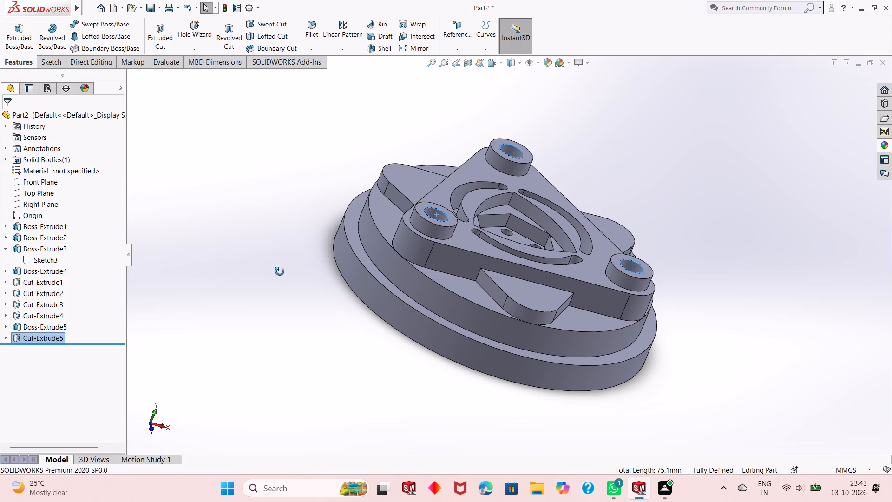
middle_drag(280, 271, 297, 313)
click(312, 261)
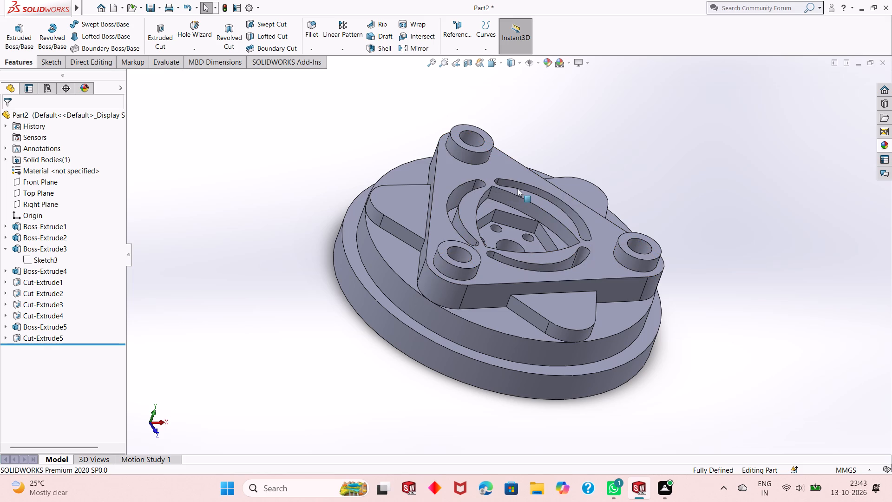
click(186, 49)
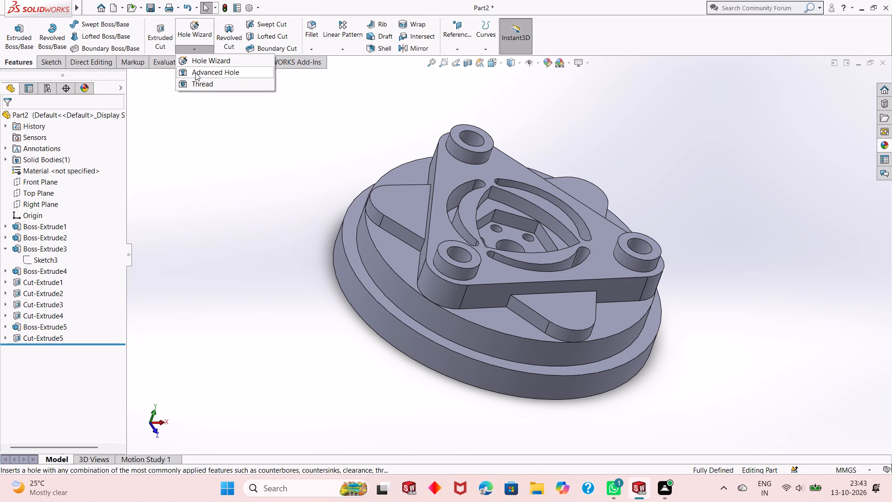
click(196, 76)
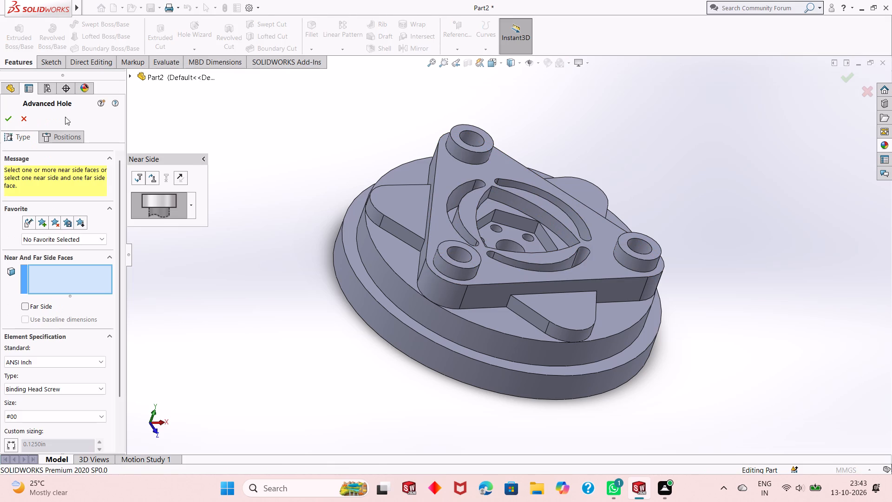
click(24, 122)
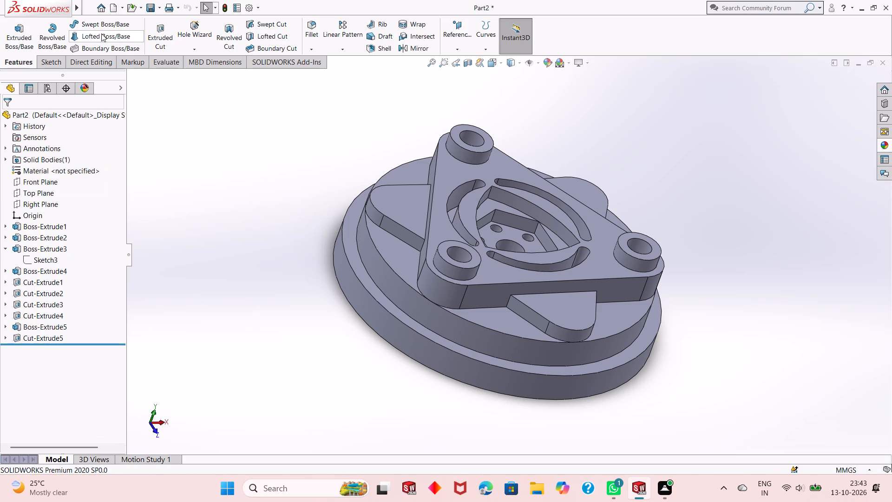
Start a Thread feature and set its Blind depth to 20 mm.
click(190, 49)
click(191, 83)
click(506, 259)
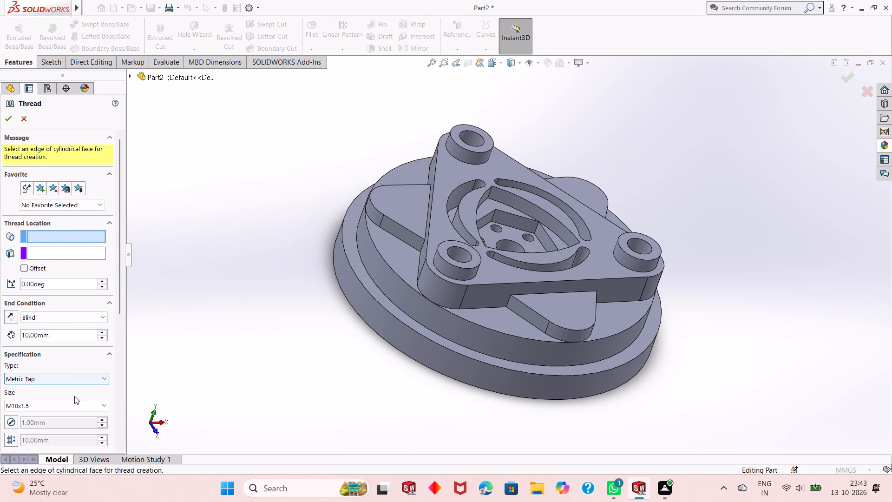
click(72, 411)
click(69, 408)
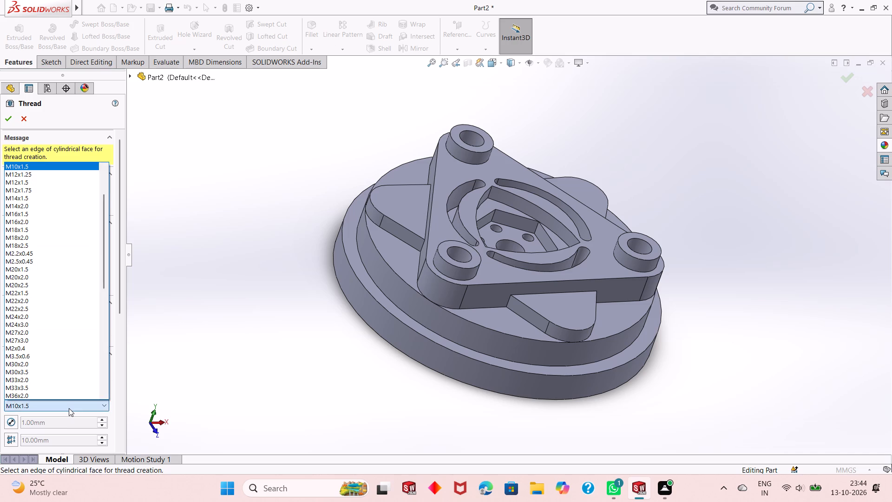
click(69, 408)
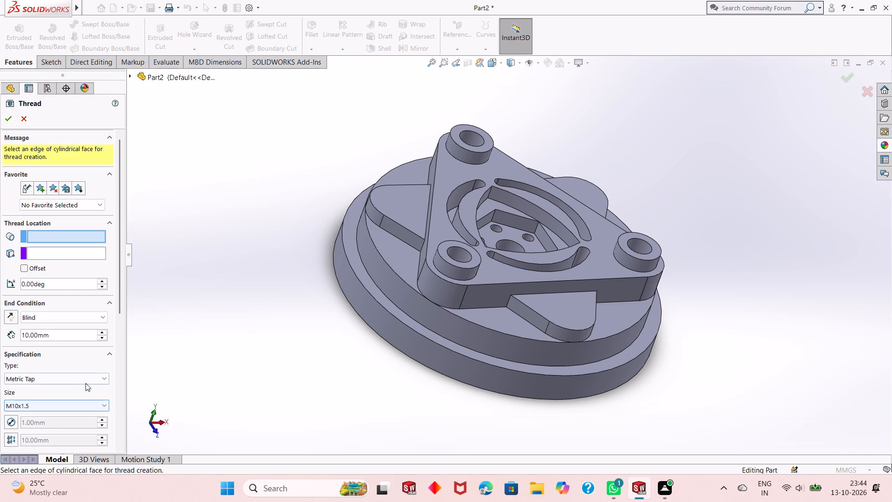
double_click(56, 334)
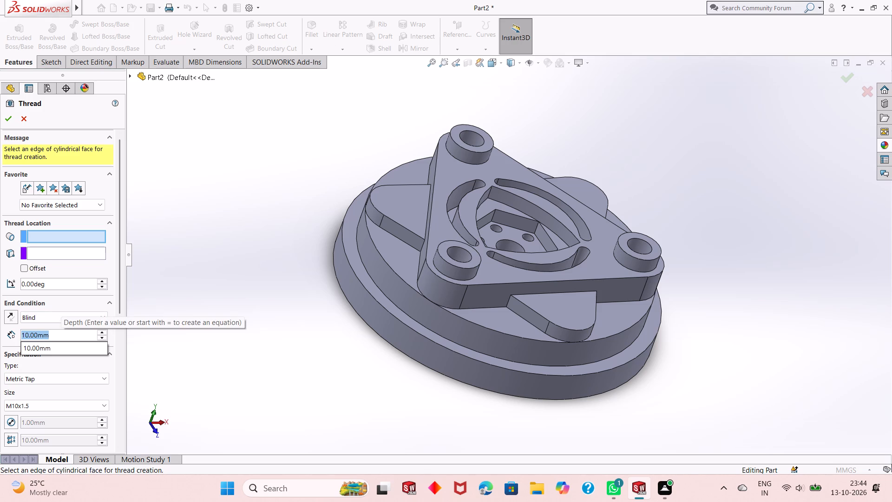
text(20)
key(Return)
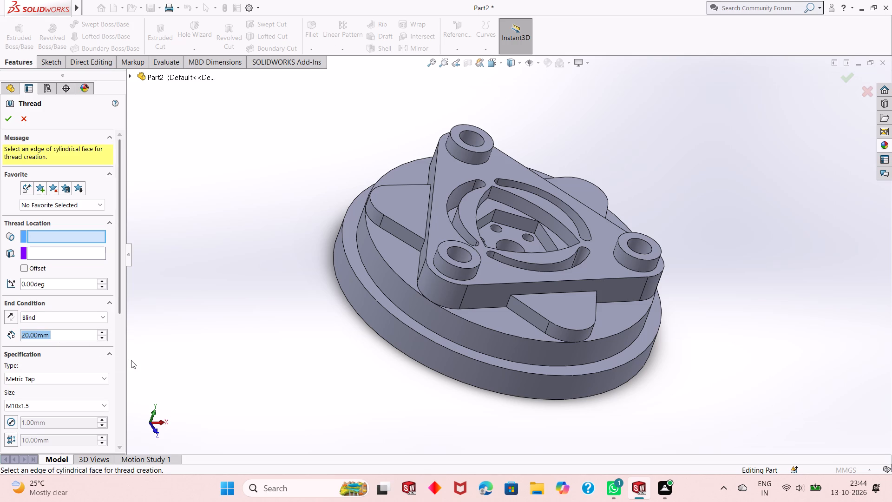
Review the Thread feature's location, end condition, specification, thread method, thread options and preview options.
scroll(125, 359, down, 9)
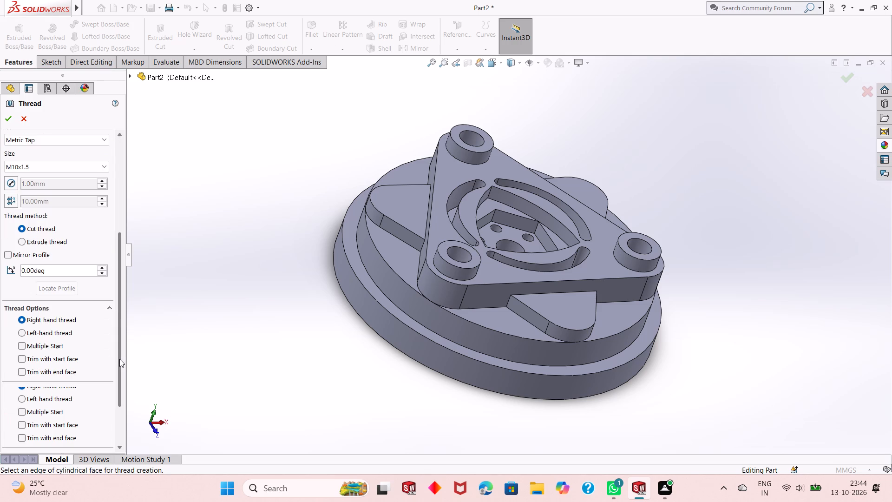
scroll(119, 359, down, 1)
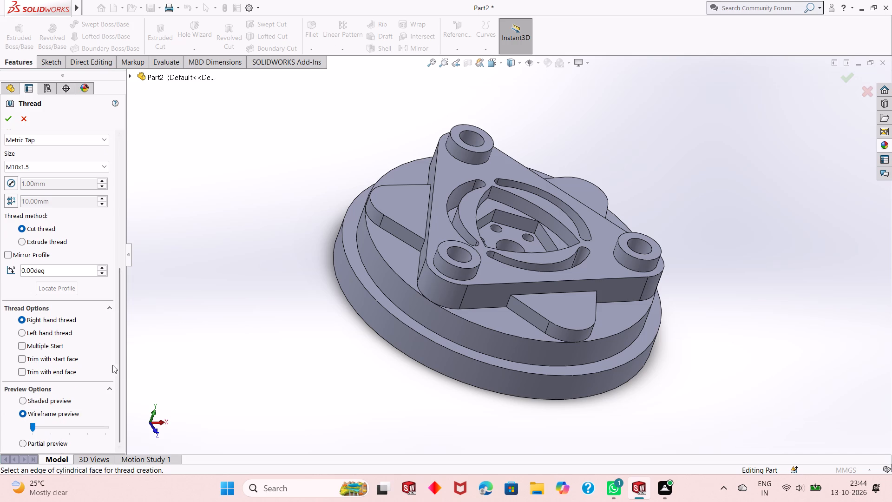
scroll(119, 364, down, 2)
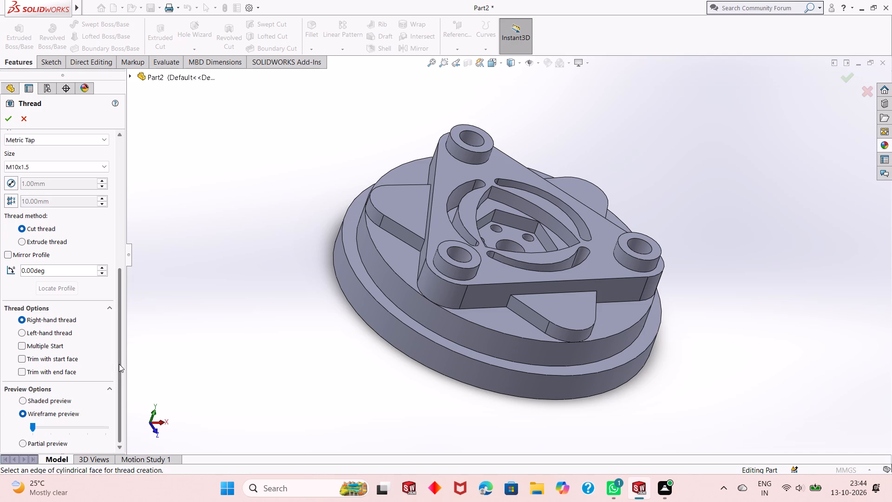
scroll(119, 364, down, 2)
scroll(119, 364, up, 2)
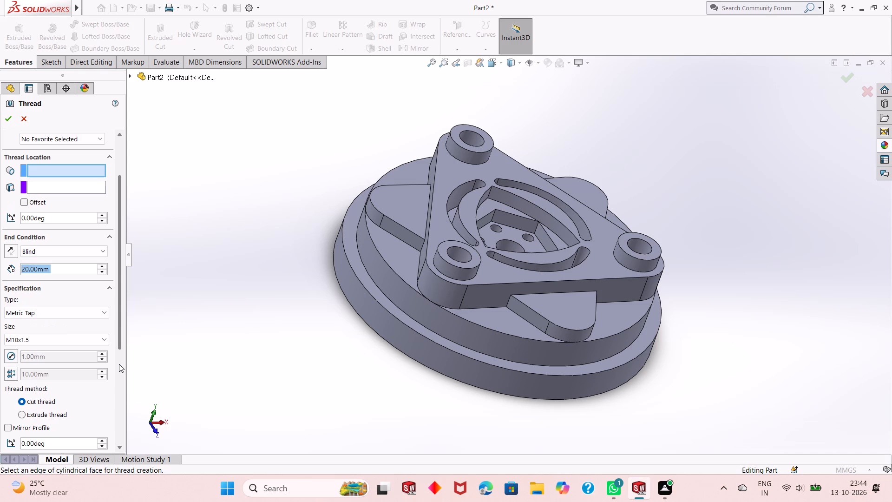
click(99, 315)
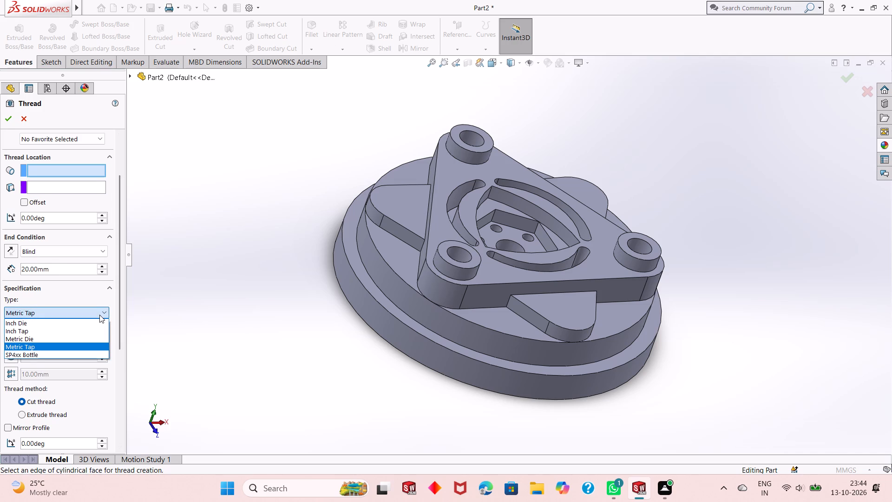
click(99, 315)
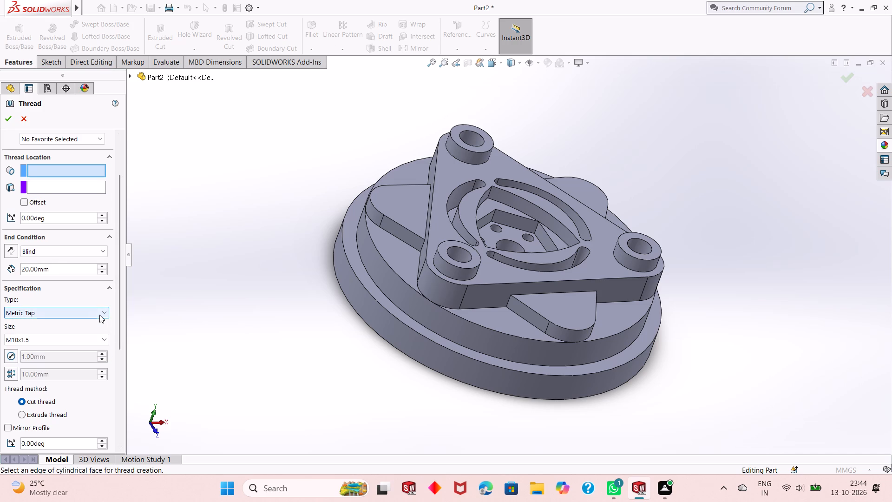
scroll(117, 307, up, 2)
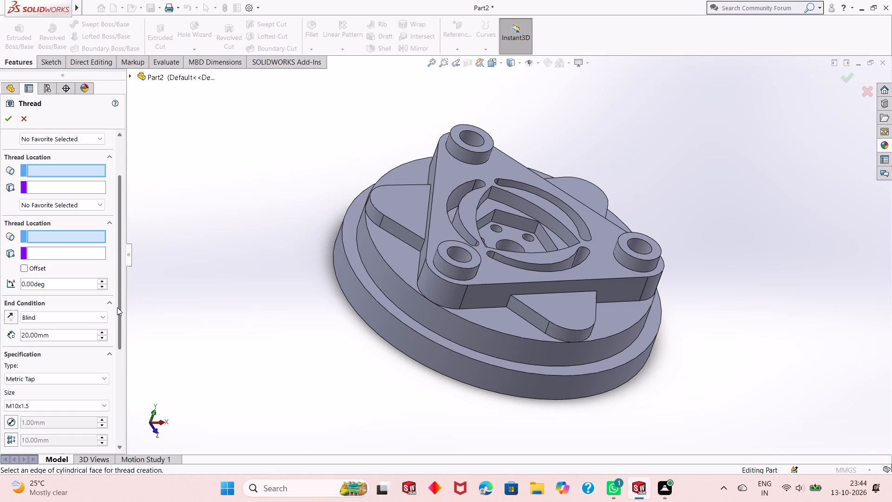
scroll(117, 307, down, 4)
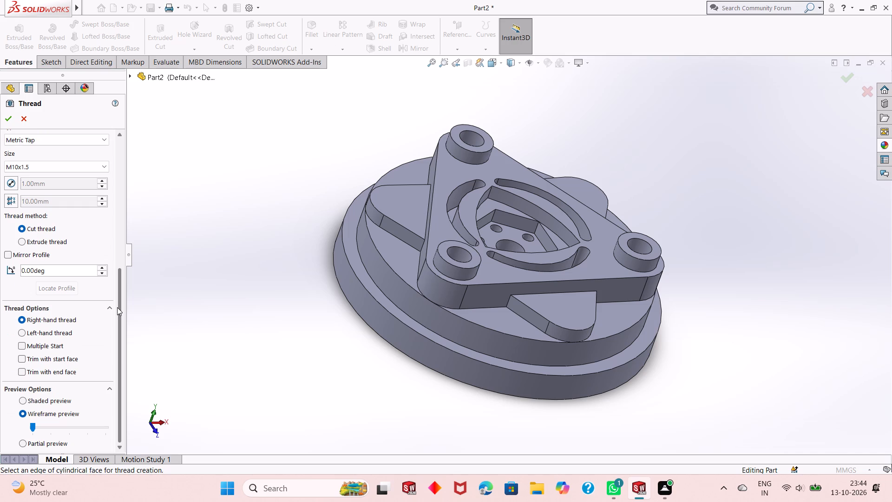
scroll(65, 243, up, 3)
scroll(65, 243, down, 1)
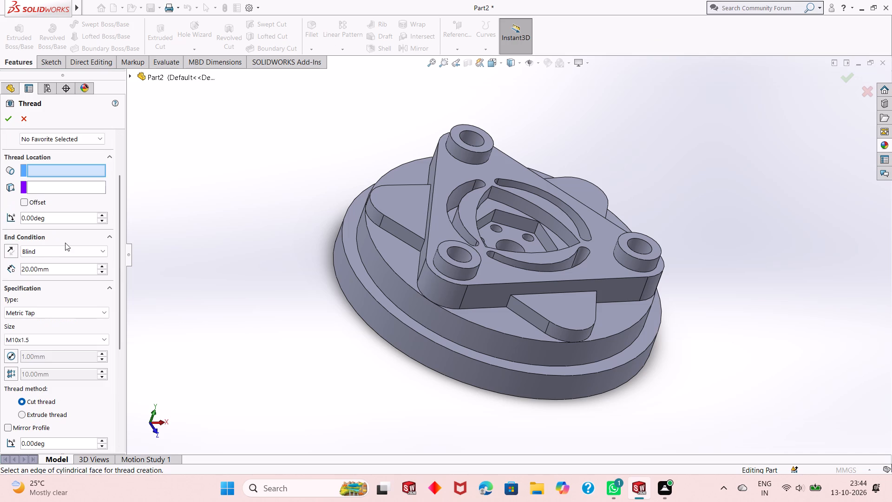
scroll(65, 243, down, 2)
scroll(56, 304, down, 10)
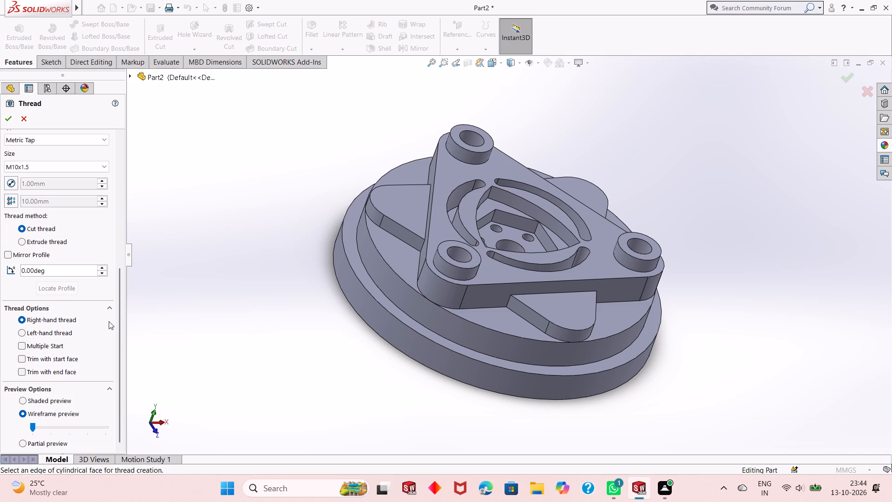
drag(118, 305, 150, 161)
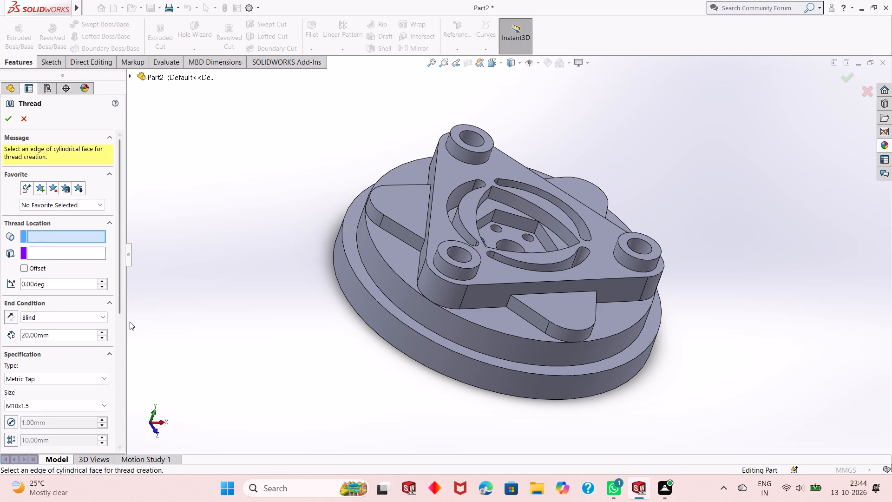
drag(120, 300, 120, 325)
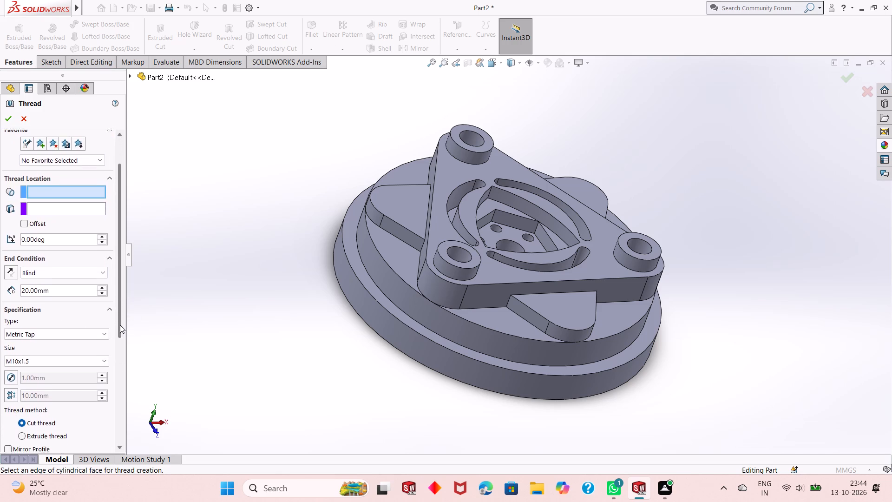
drag(120, 325, 108, 362)
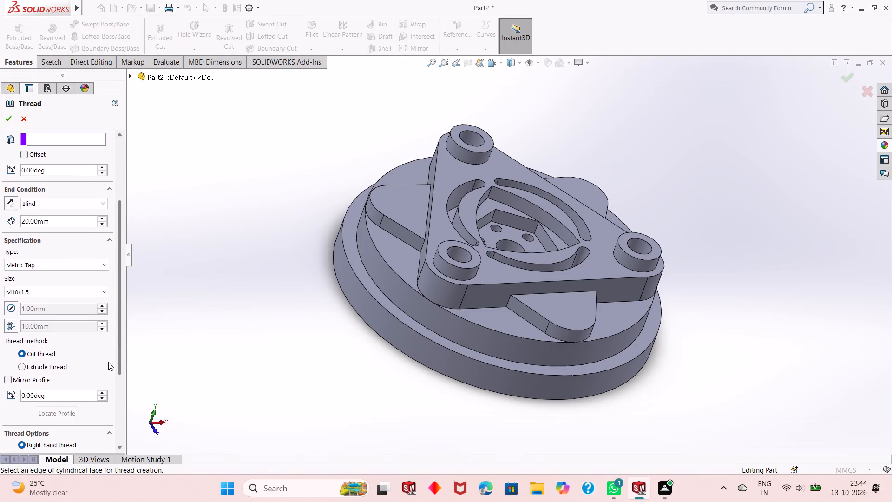
drag(108, 362, 113, 372)
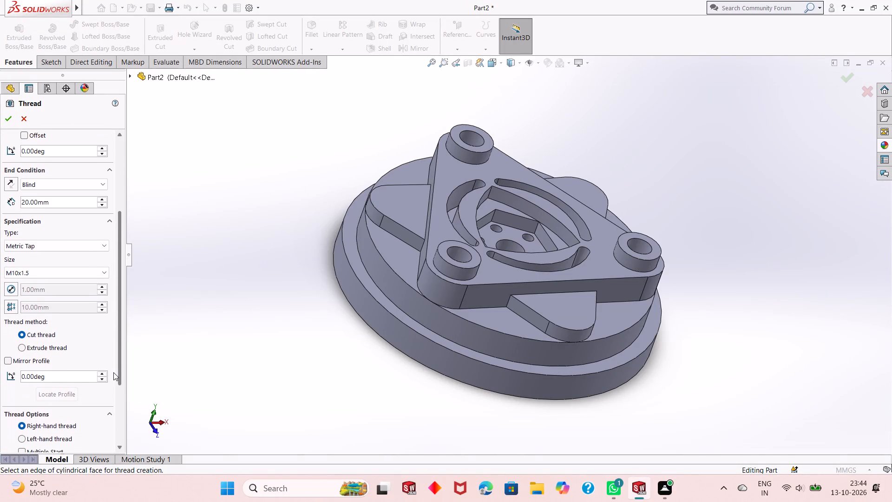
drag(113, 372, 112, 414)
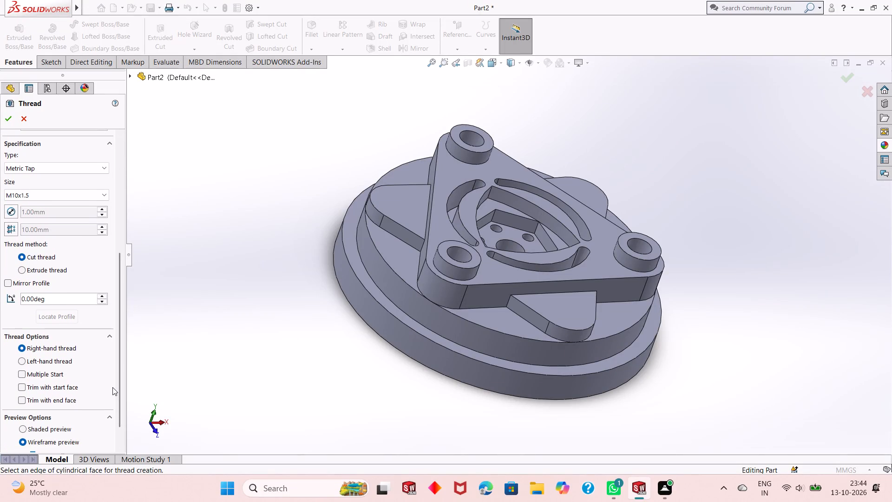
Examine the corner boss holes and the central pocket from several angles for the thread location.
middle_drag(485, 238, 473, 258)
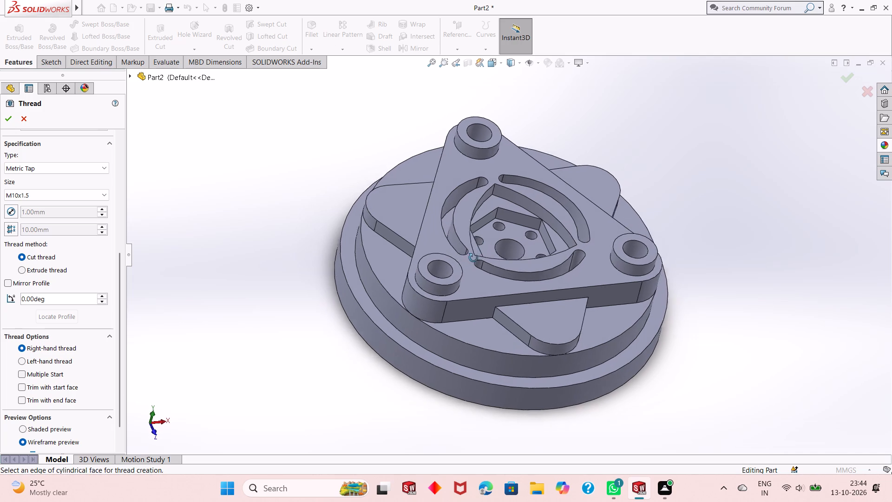
middle_drag(473, 258, 452, 313)
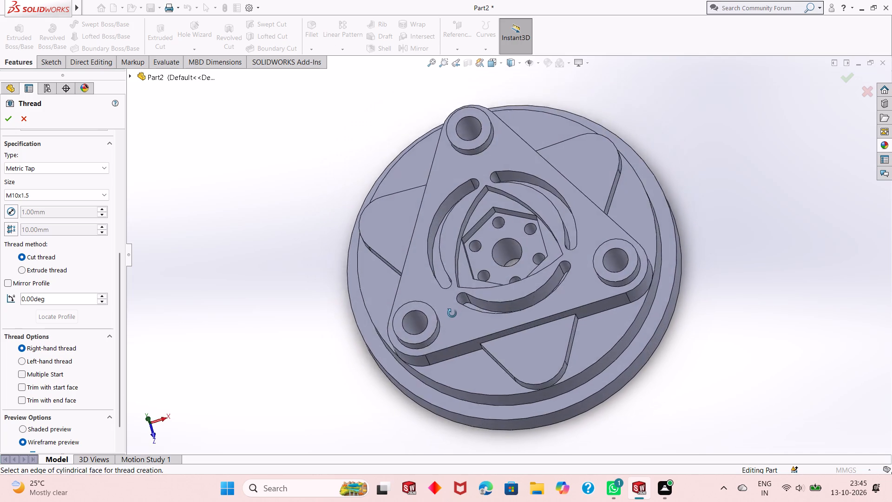
middle_drag(452, 313, 469, 220)
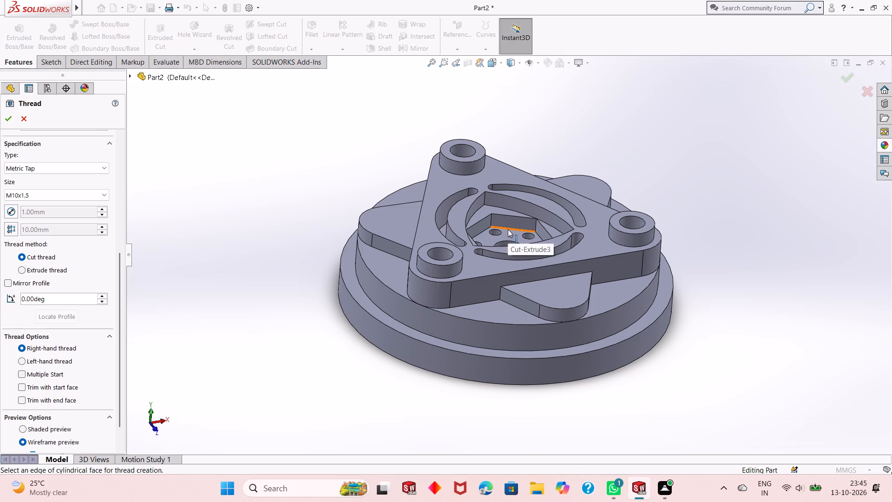
middle_drag(524, 222, 532, 237)
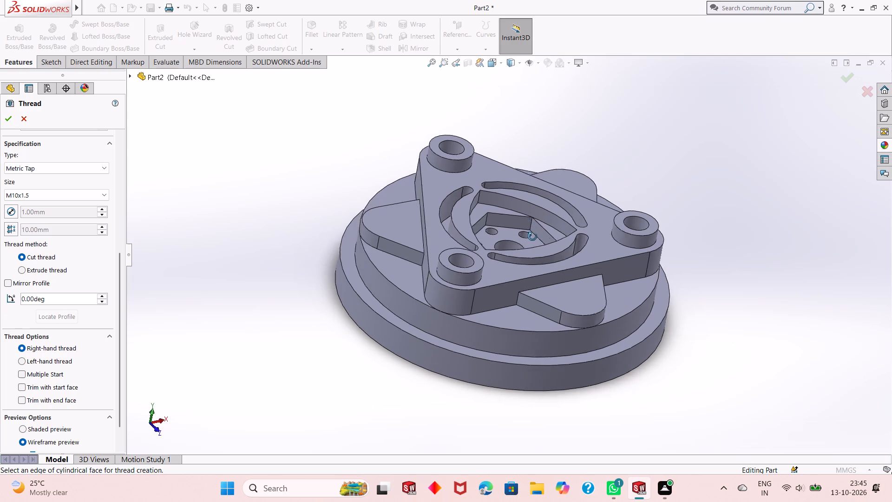
middle_drag(532, 237, 514, 326)
scroll(498, 205, down, 3)
scroll(511, 287, up, 1)
middle_drag(511, 288, 514, 251)
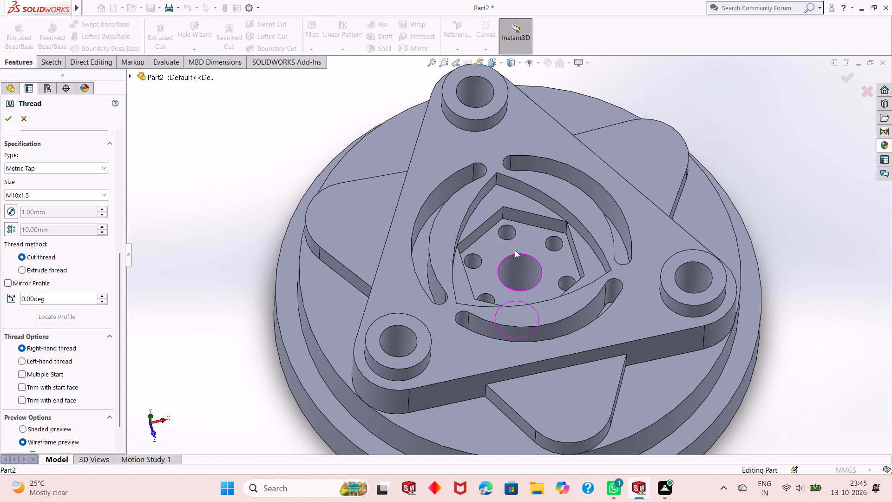
middle_drag(394, 319, 389, 290)
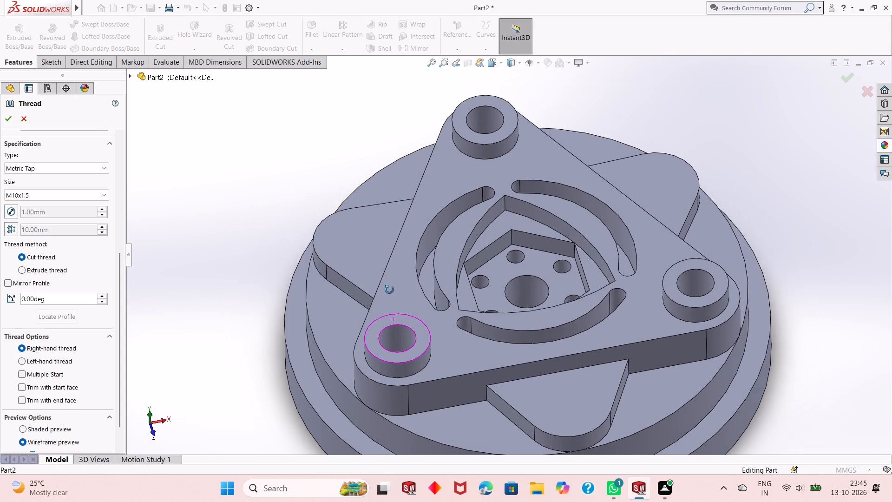
middle_drag(389, 290, 389, 285)
scroll(373, 276, up, 2)
scroll(528, 285, down, 2)
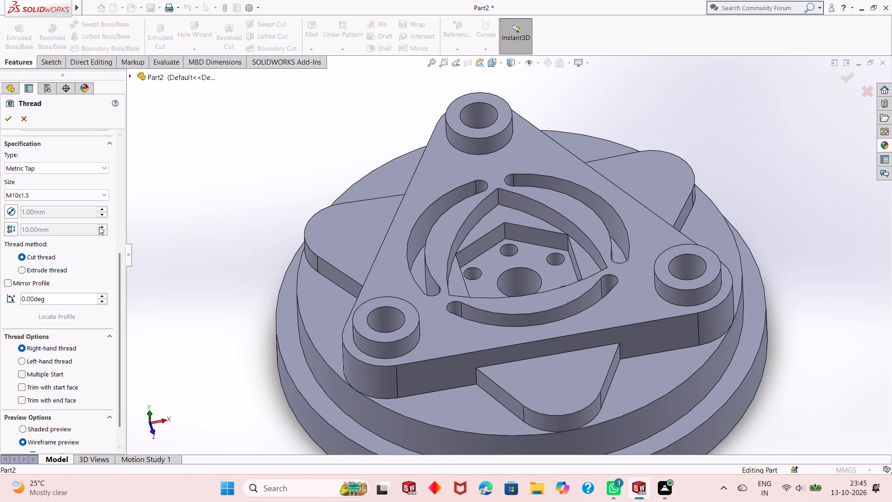
Cut an M10x1.25 Metric Tap thread in the front-left corner boss hole, starting from its top circular edge.
scroll(120, 269, up, 1)
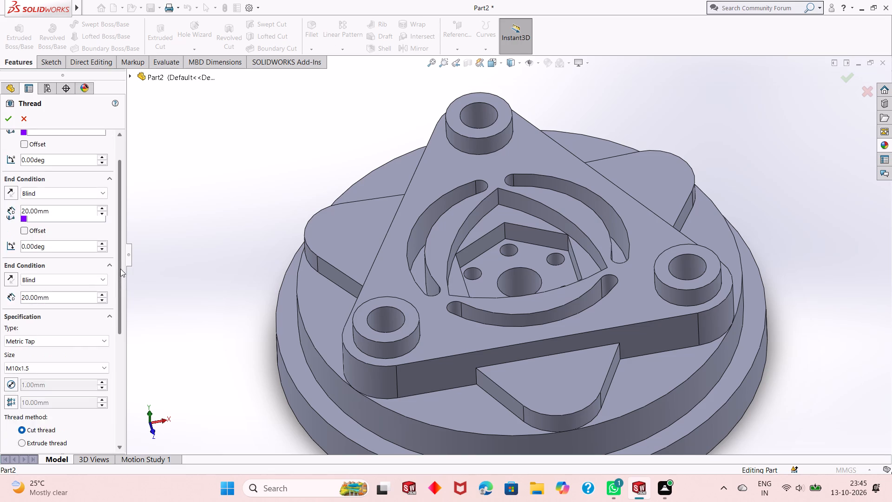
scroll(120, 269, up, 2)
scroll(120, 269, down, 1)
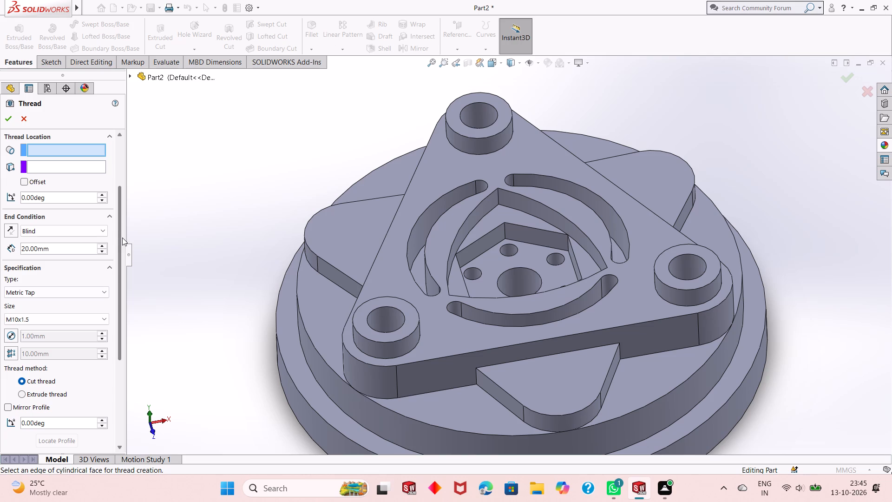
click(104, 231)
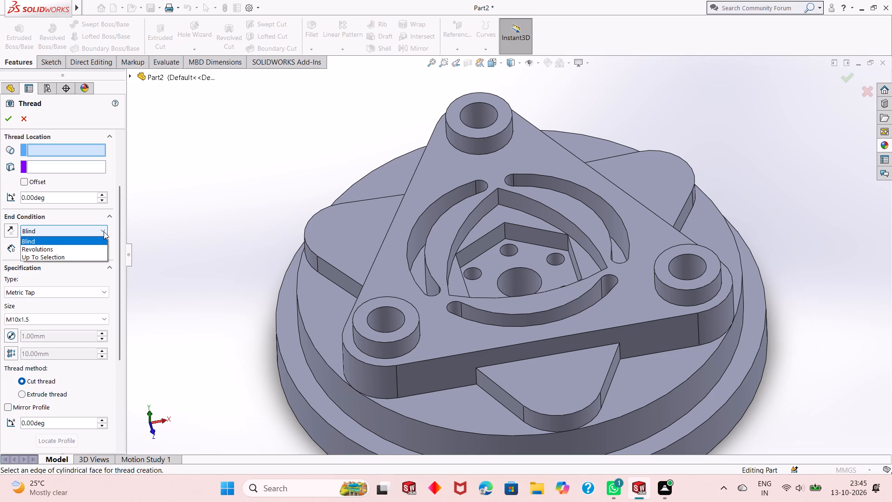
click(104, 231)
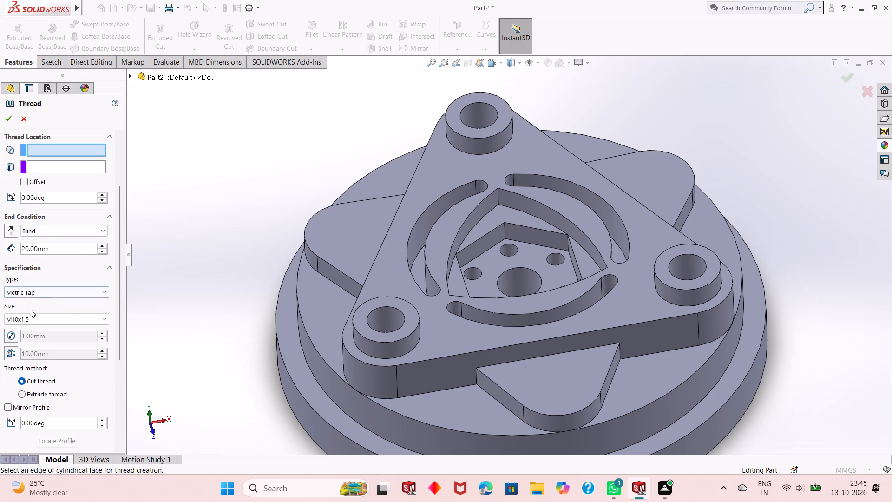
scroll(71, 316, down, 4)
scroll(72, 316, up, 10)
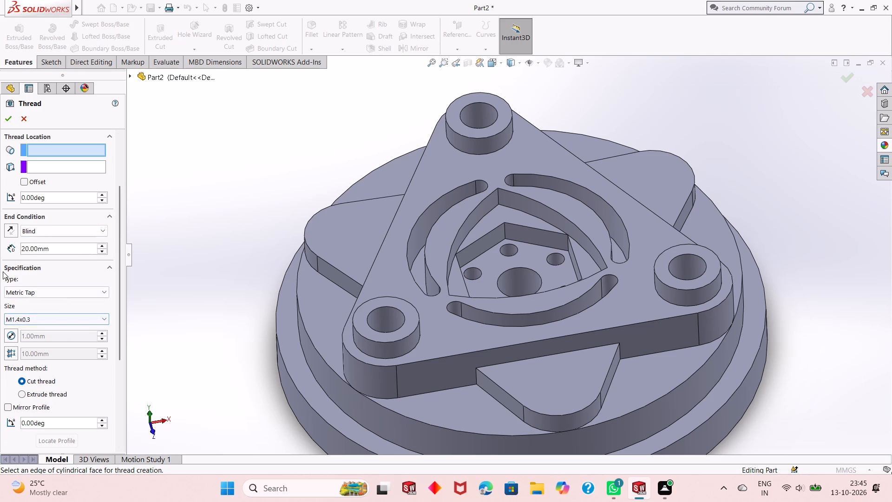
click(35, 323)
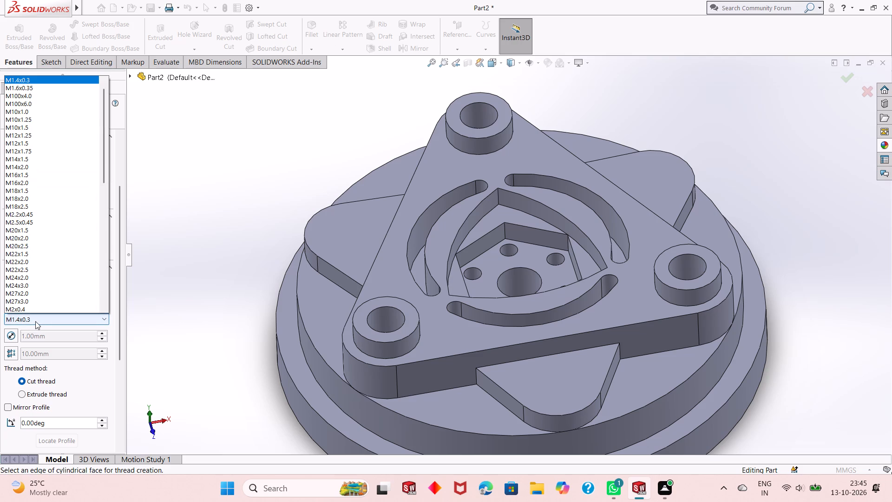
scroll(8, 233, up, 6)
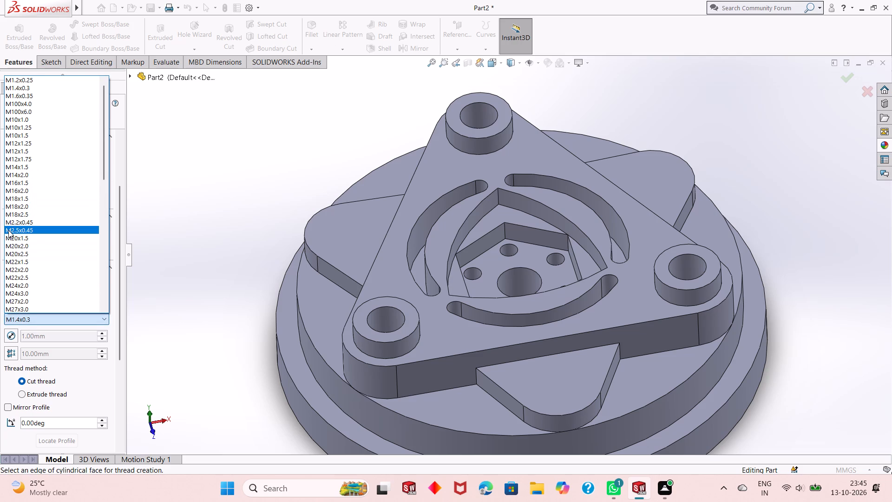
scroll(8, 230, up, 5)
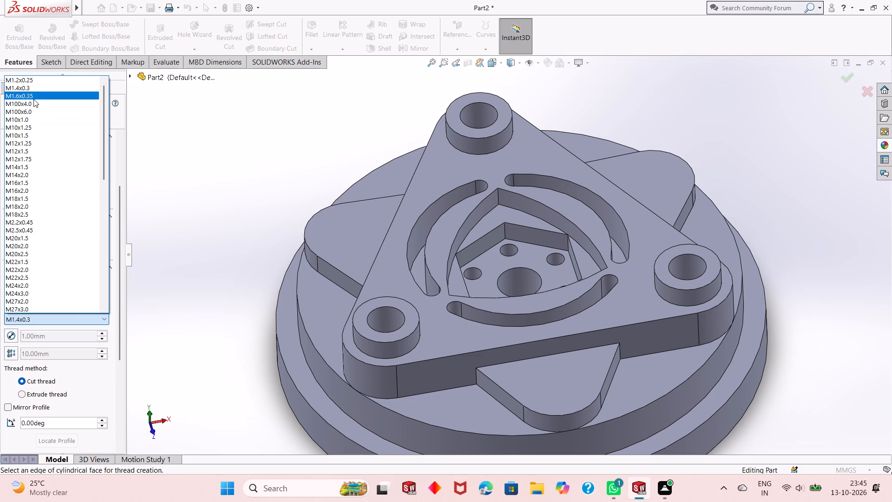
click(33, 125)
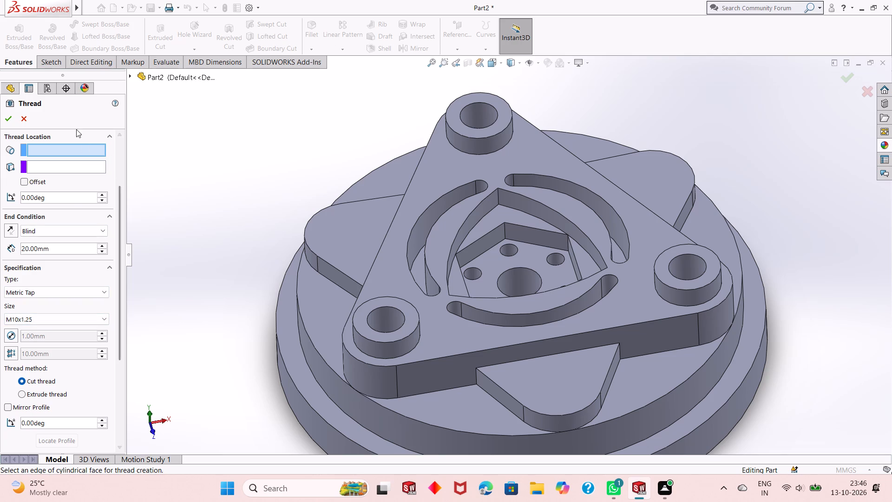
click(382, 308)
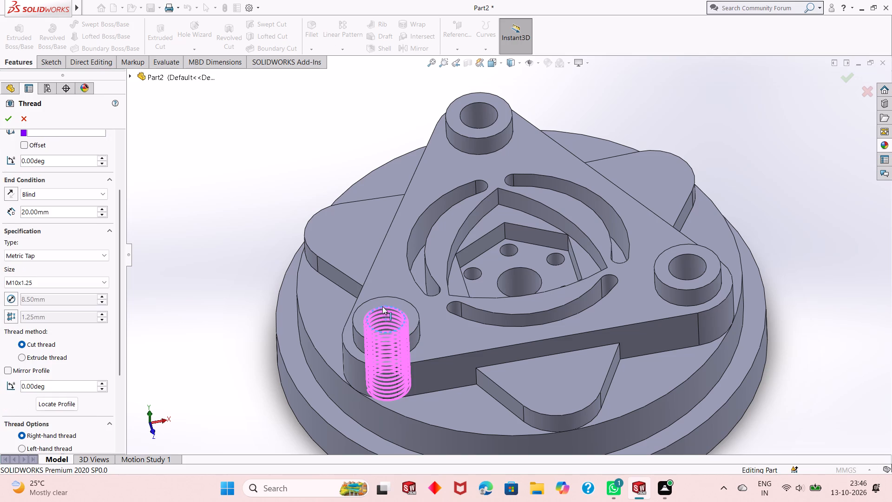
middle_drag(243, 380, 239, 304)
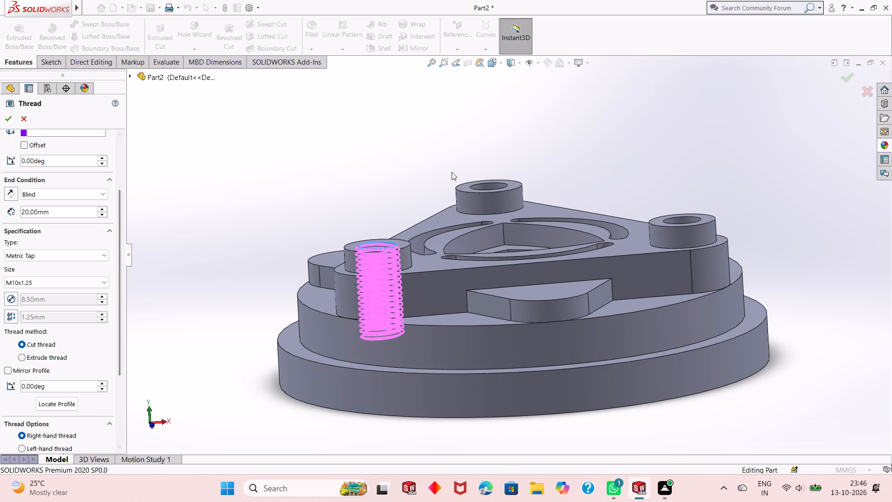
click(9, 116)
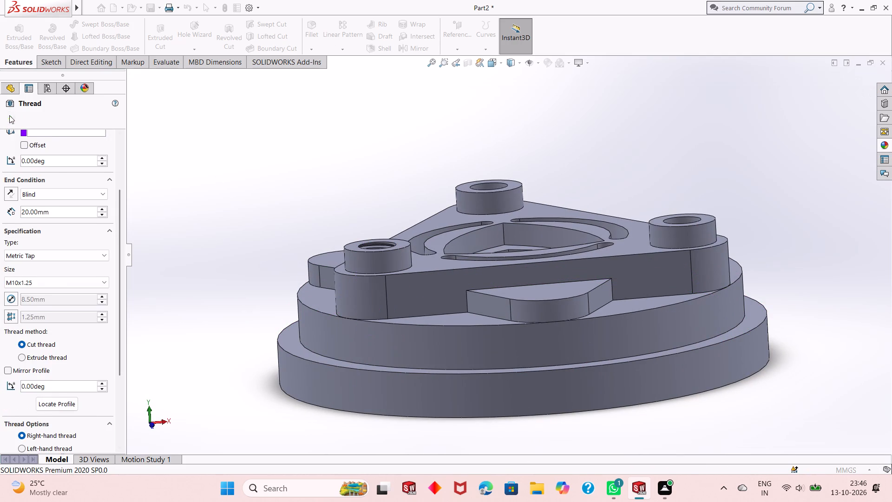
Cut an M10x1.25 Metric Tap thread, 20 mm Blind, in the rear corner boss hole from its top circular edge.
middle_drag(307, 183, 305, 237)
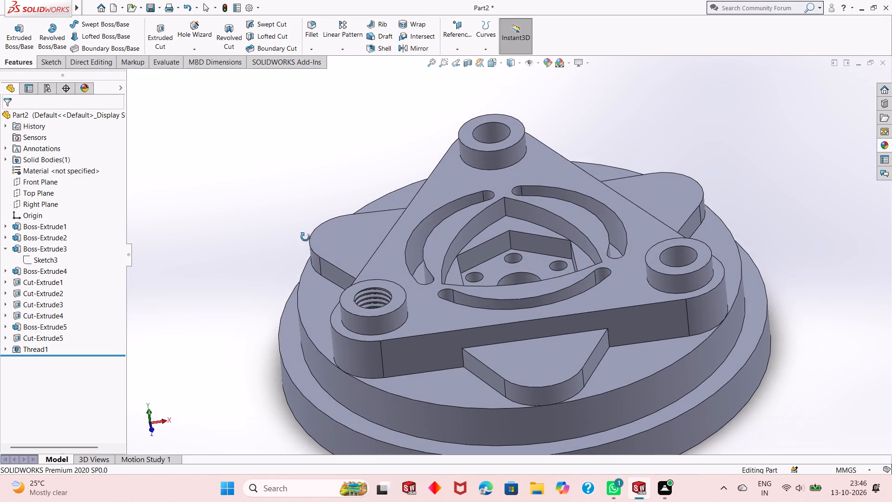
middle_drag(305, 237, 308, 335)
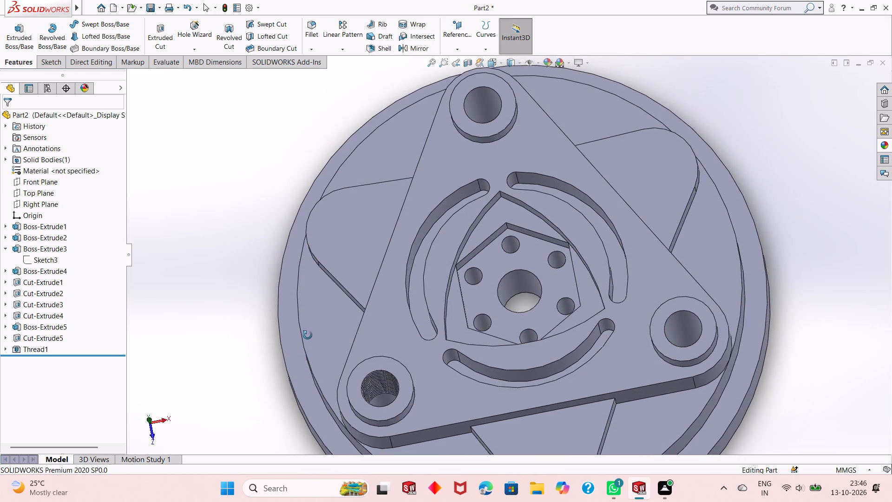
middle_drag(308, 335, 268, 270)
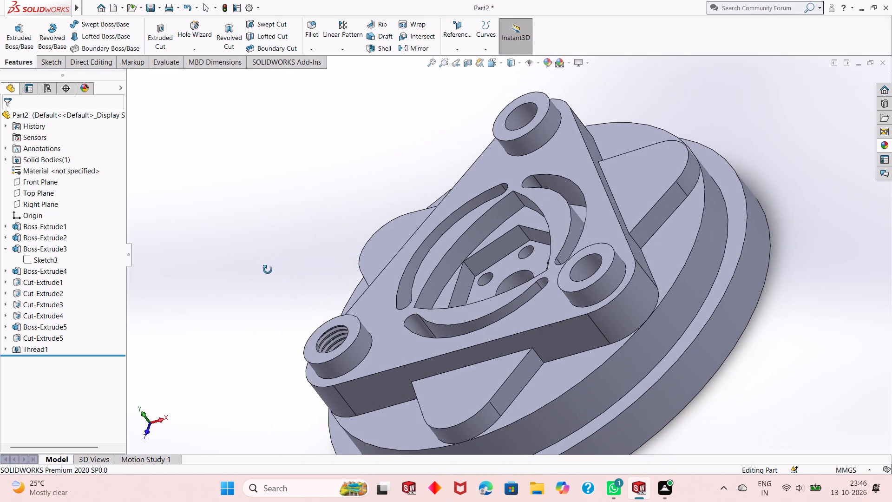
middle_drag(268, 270, 308, 239)
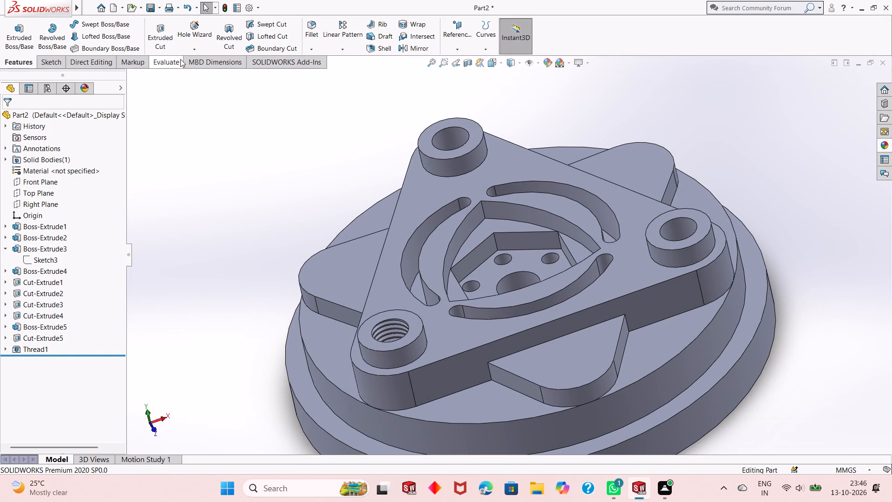
click(190, 52)
click(198, 84)
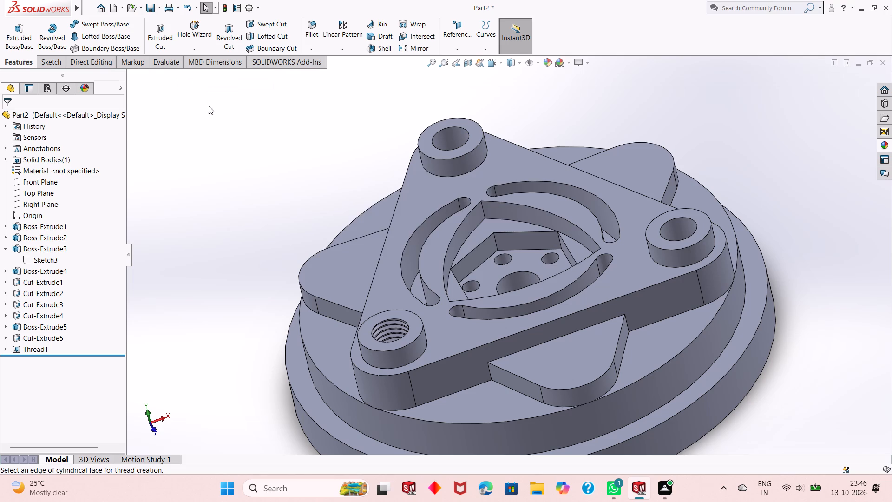
click(512, 256)
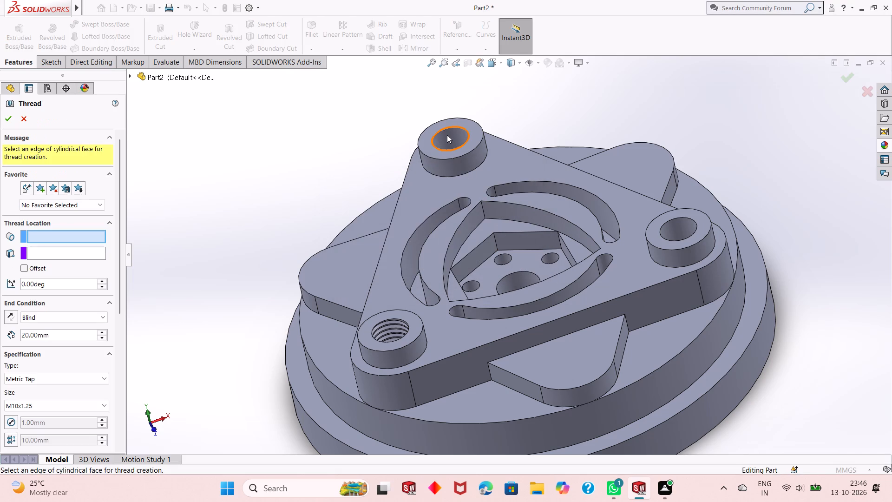
click(444, 128)
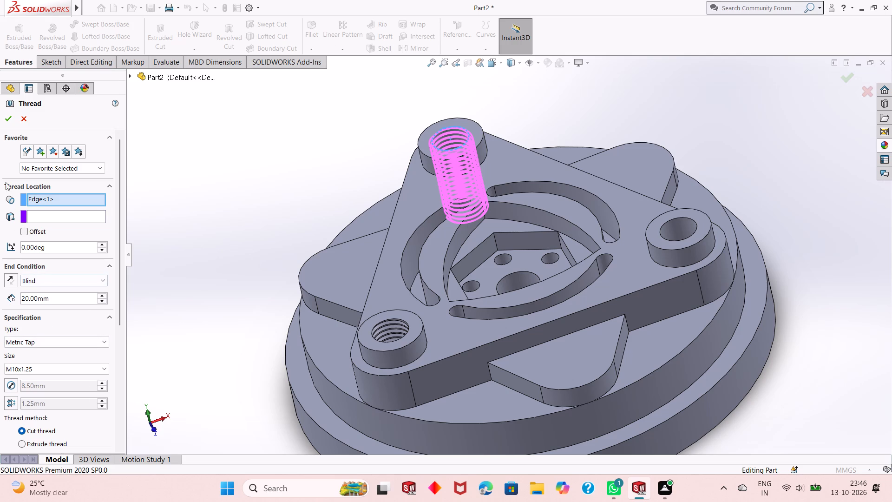
click(4, 121)
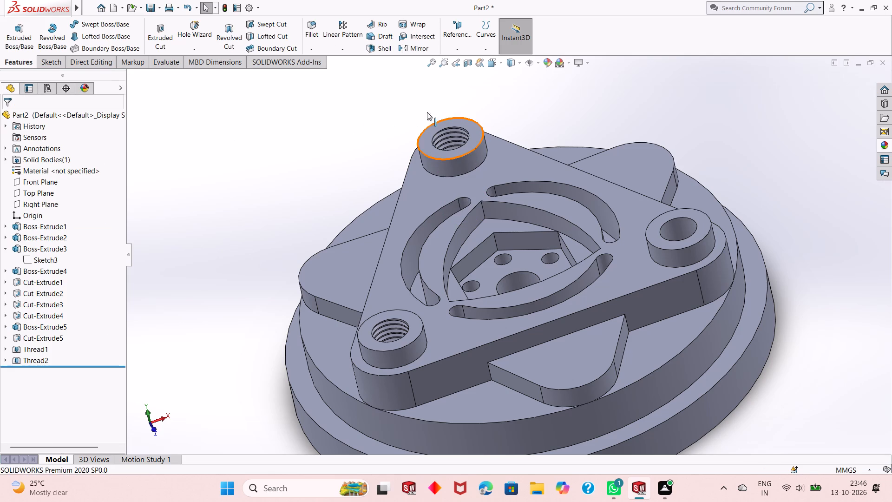
Cut an M10x1.25 Metric Tap thread, 20 mm Blind, in the right corner boss hole from its top circular edge.
click(192, 49)
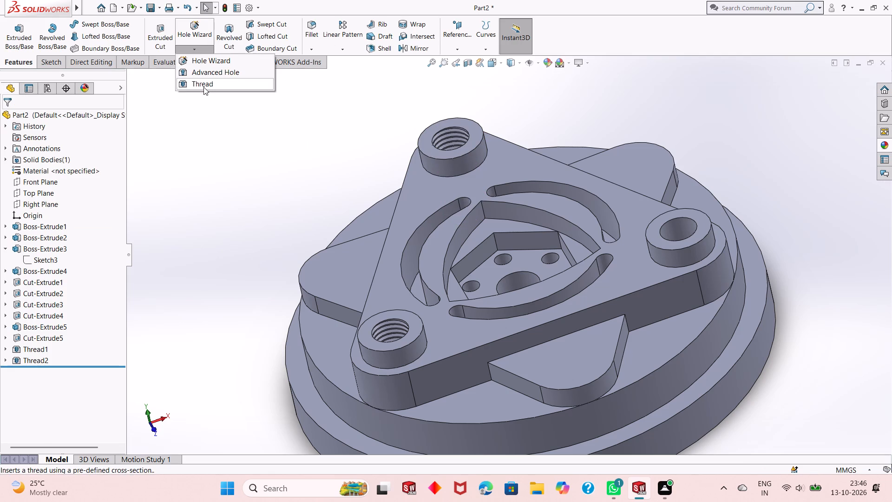
click(206, 85)
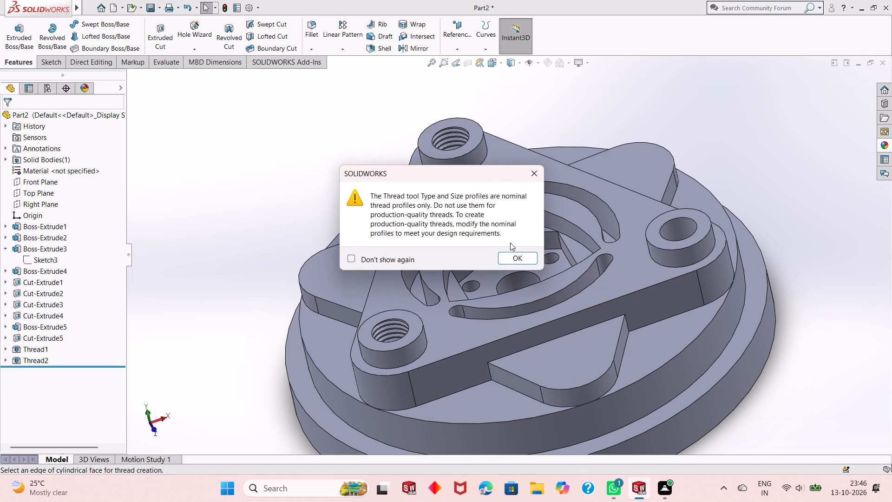
click(512, 255)
click(665, 224)
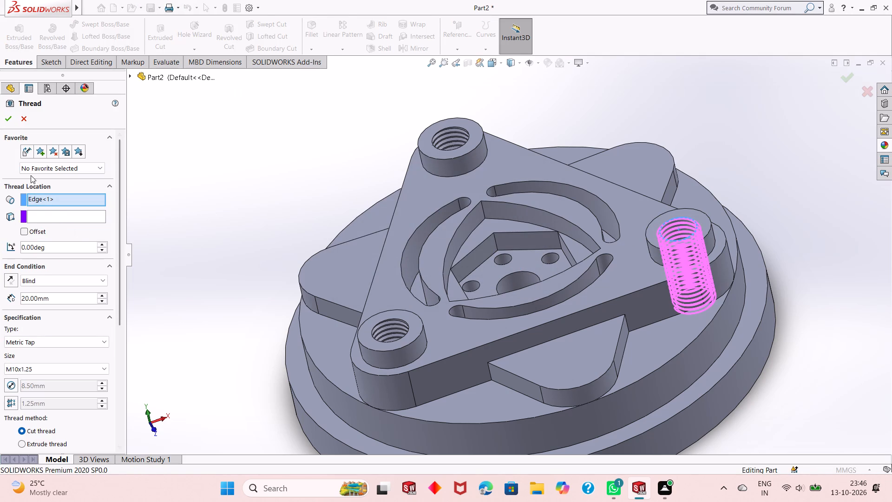
click(6, 119)
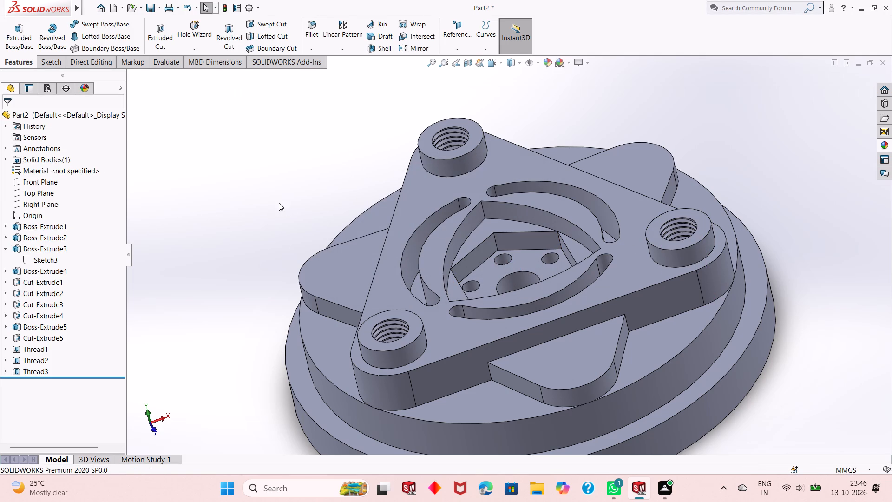
click(256, 193)
Examine the three threaded corner bosses, the curved slots and the central pocket from several angles.
middle_drag(486, 267, 461, 233)
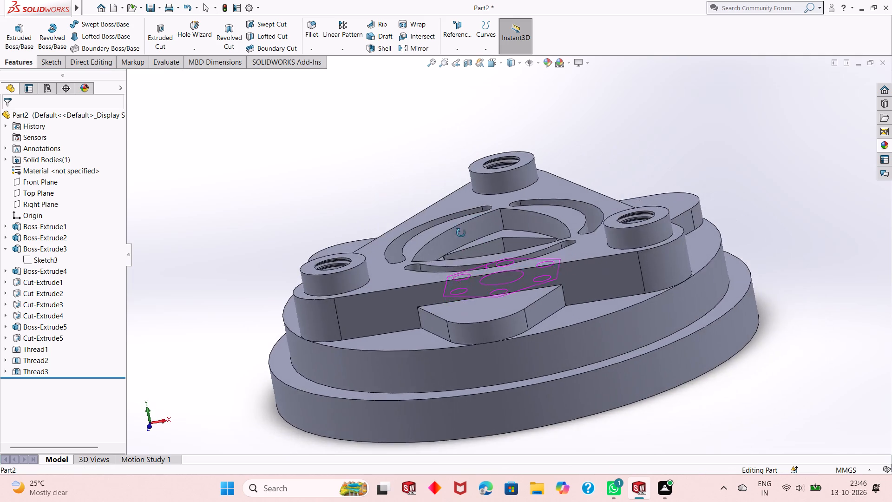
middle_drag(461, 233, 456, 297)
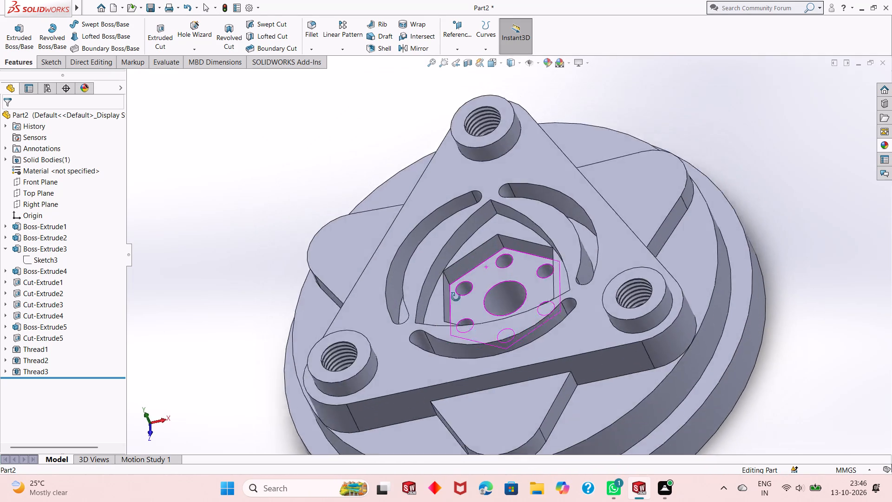
middle_drag(456, 297, 487, 216)
scroll(485, 226, up, 2)
middle_drag(485, 225, 485, 324)
click(259, 176)
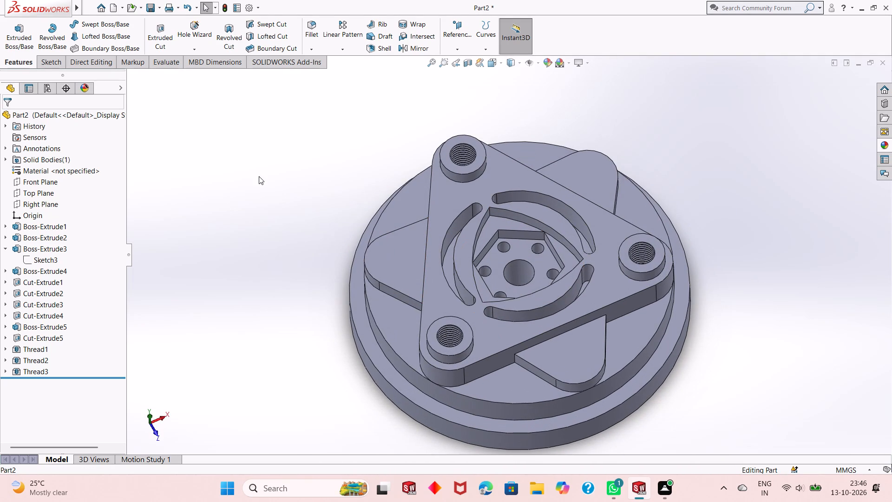
scroll(435, 160, down, 2)
scroll(477, 258, up, 2)
scroll(623, 227, down, 2)
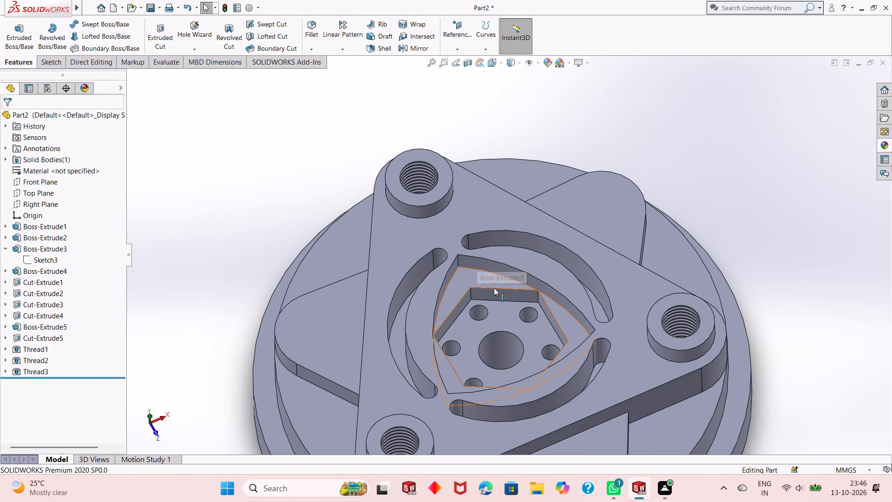
scroll(471, 290, up, 2)
middle_drag(485, 339, 486, 275)
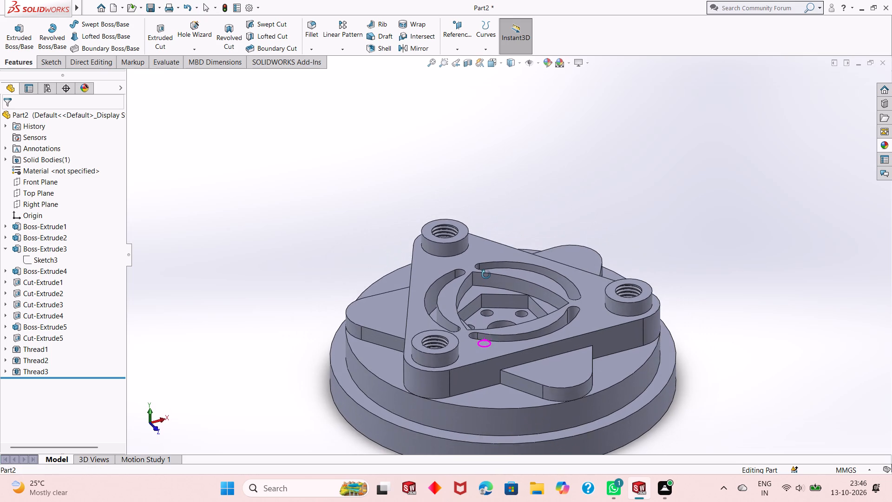
middle_drag(486, 275, 483, 315)
scroll(483, 315, down, 2)
scroll(483, 315, up, 2)
click(644, 171)
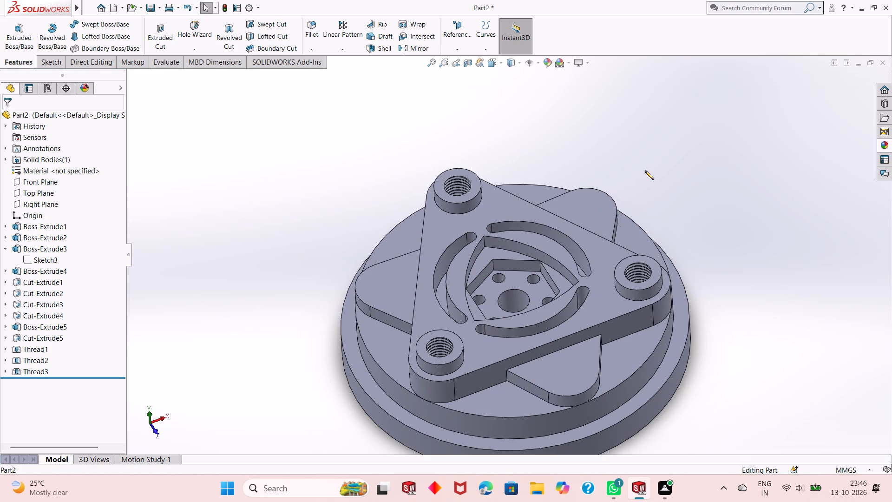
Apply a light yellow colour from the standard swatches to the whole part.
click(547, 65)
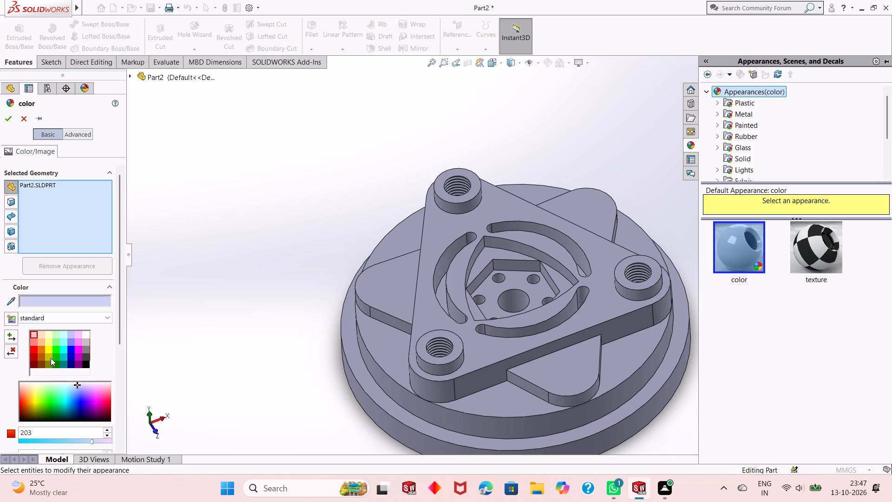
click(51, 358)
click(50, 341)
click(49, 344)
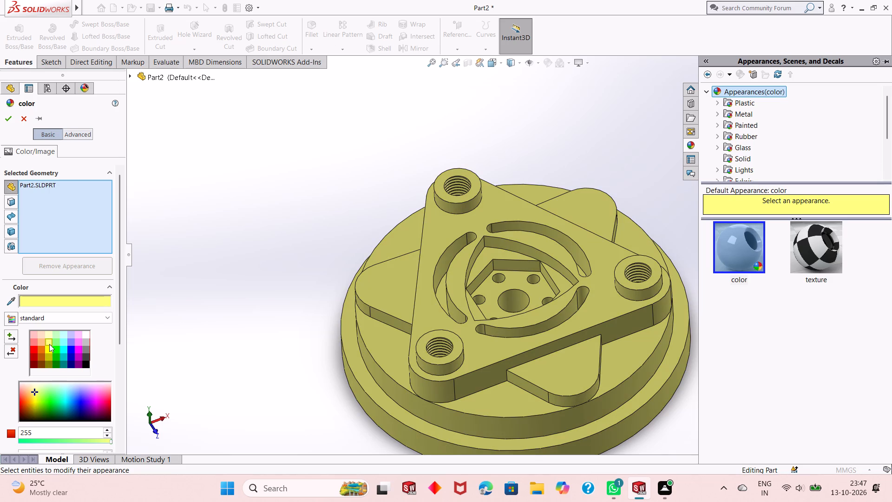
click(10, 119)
Recolour the whole part a deeper, saturated yellow with a red value of 255, trying several custom yellow-green shades.
scroll(477, 330, up, 2)
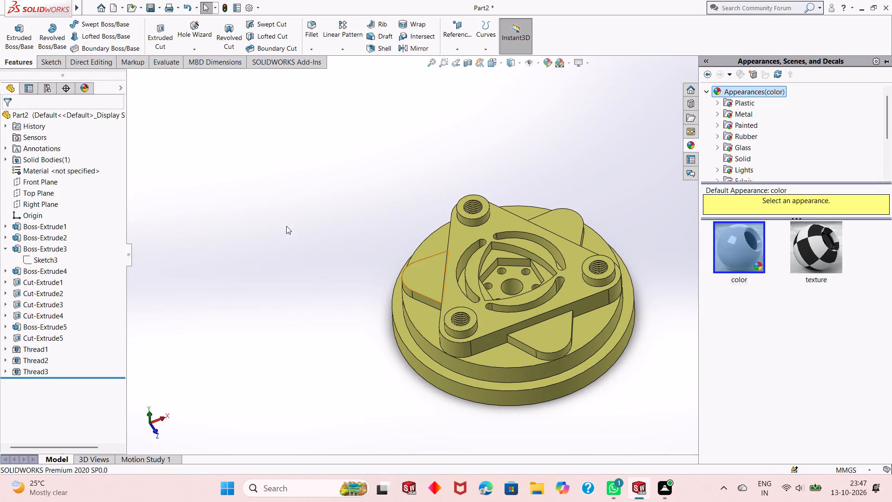
click(547, 66)
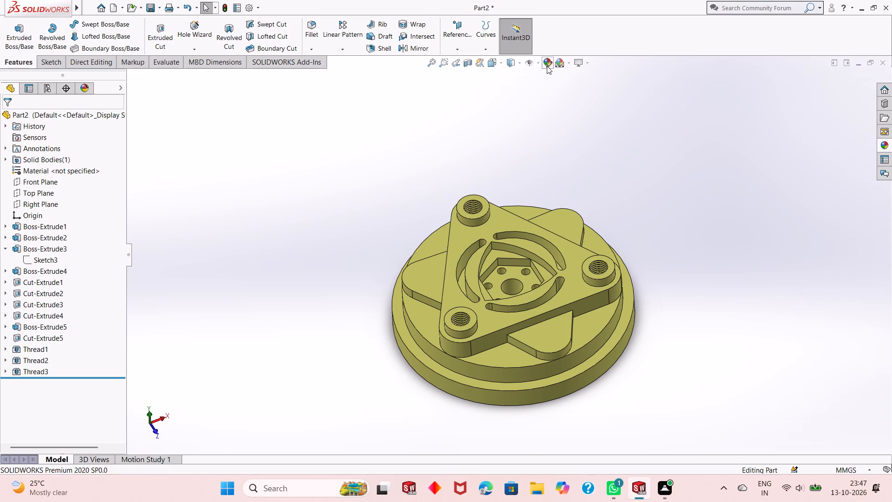
click(36, 400)
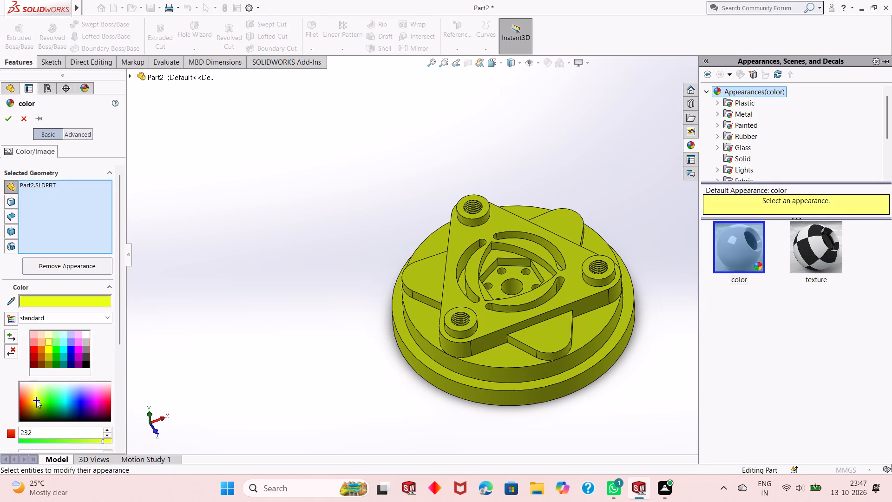
click(36, 400)
click(32, 405)
click(35, 394)
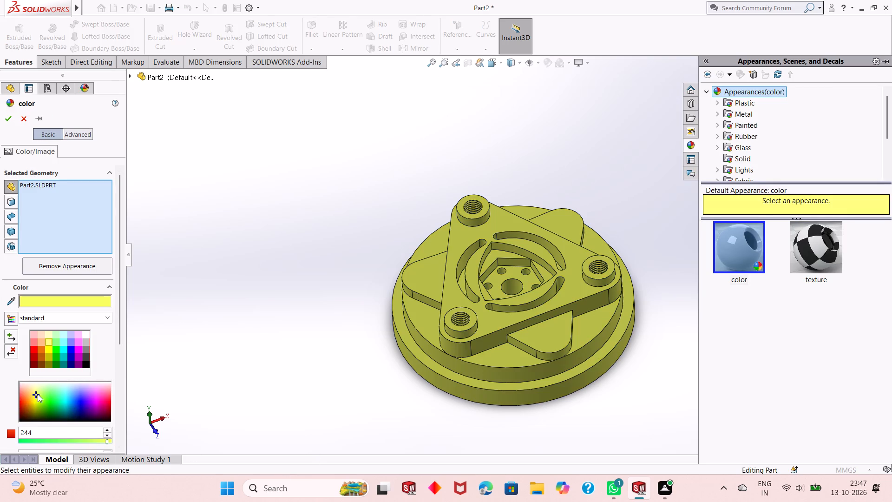
click(39, 394)
click(42, 395)
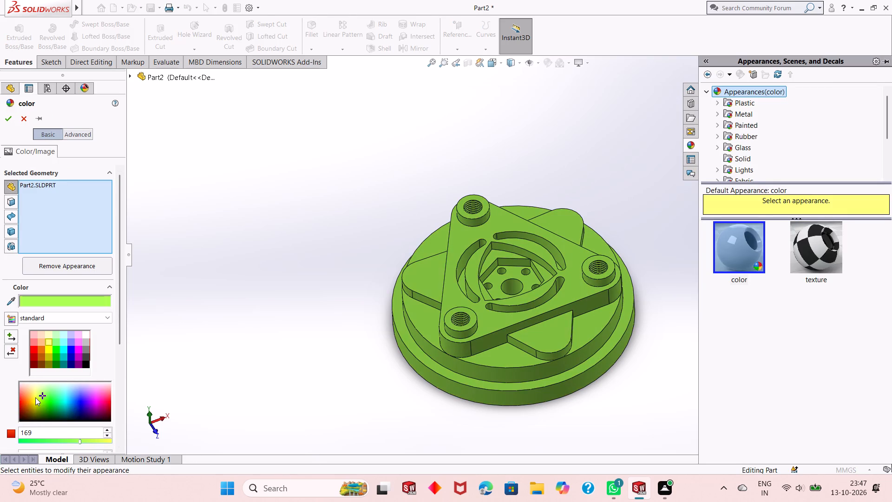
click(34, 398)
click(37, 395)
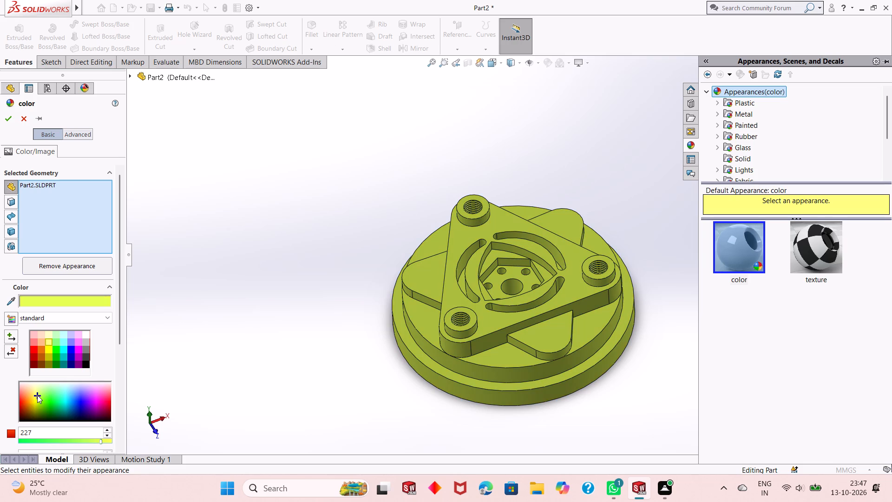
click(34, 402)
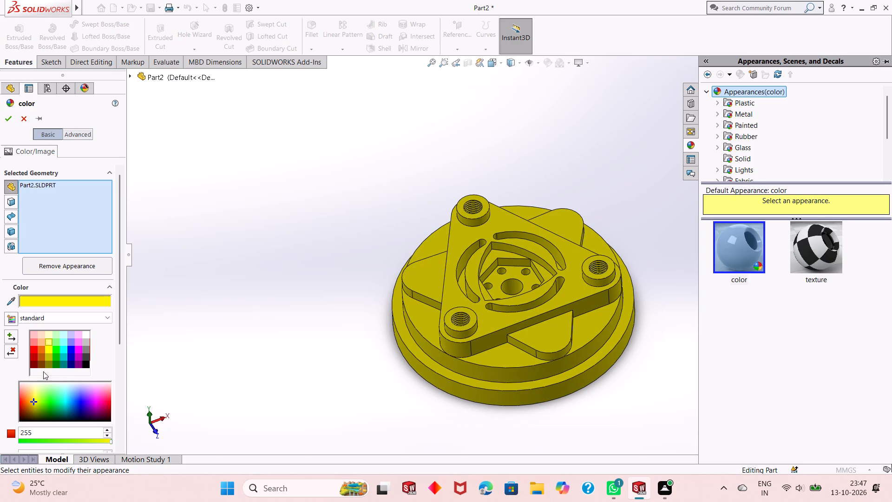
click(7, 124)
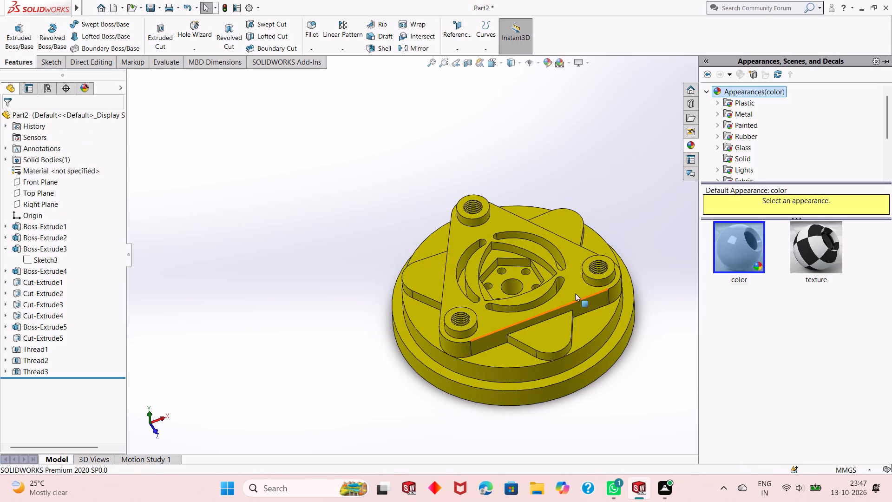
On the top face of the upper round step, sketch a circle centred on the origin with a radius of about 41.5 mm.
click(655, 305)
middle_drag(617, 294, 618, 329)
click(596, 330)
click(639, 306)
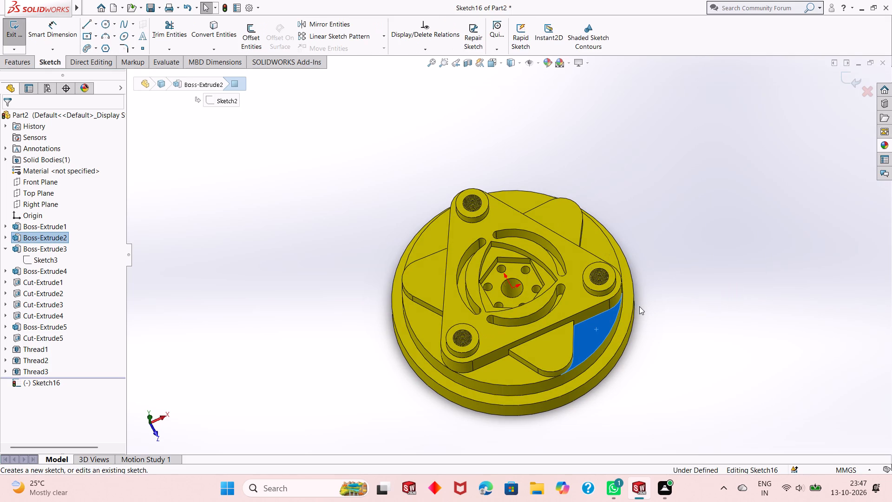
key(ctrl+6)
key(ctrl+8)
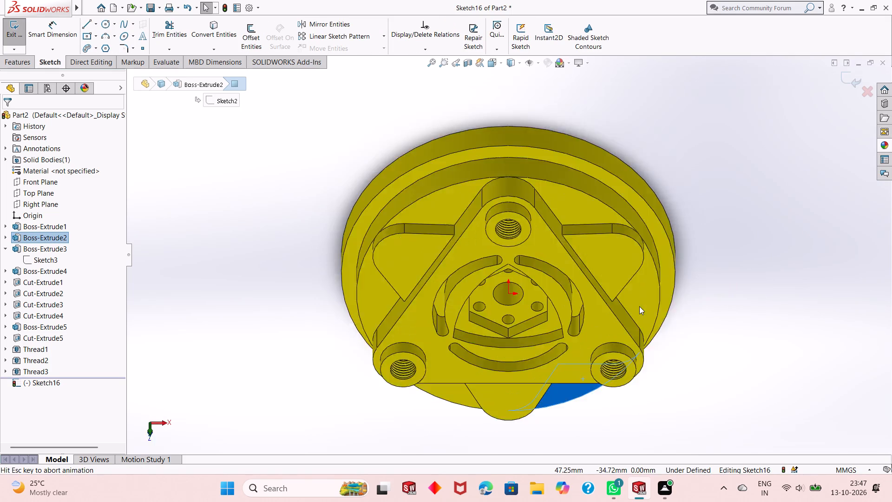
key(Escape)
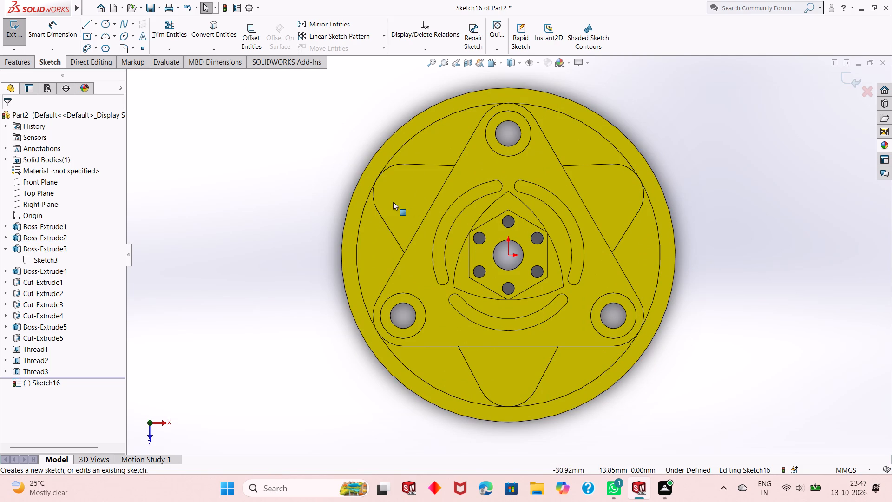
click(110, 27)
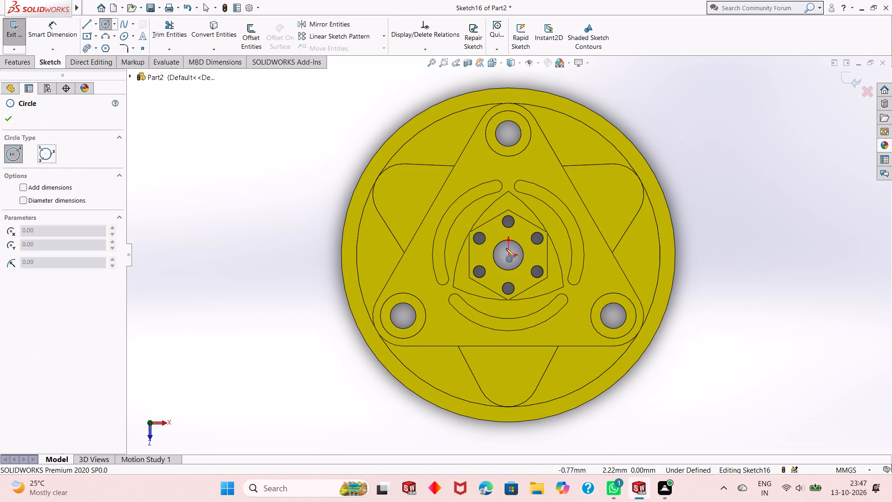
click(509, 257)
click(570, 145)
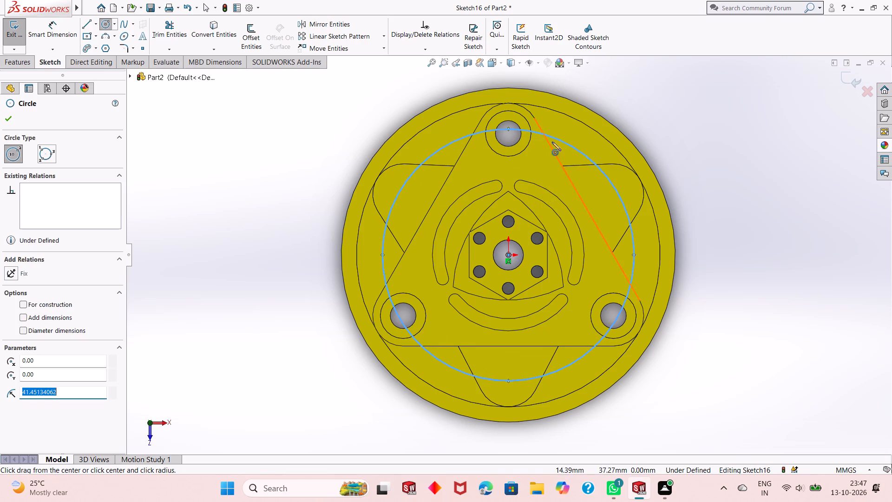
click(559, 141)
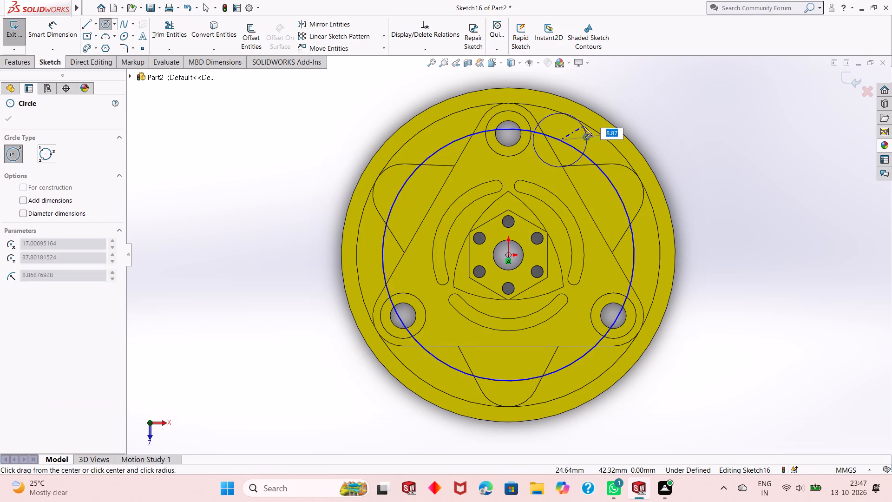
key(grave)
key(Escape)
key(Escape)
Convert the large origin-centred circle into construction geometry.
click(577, 149)
click(617, 124)
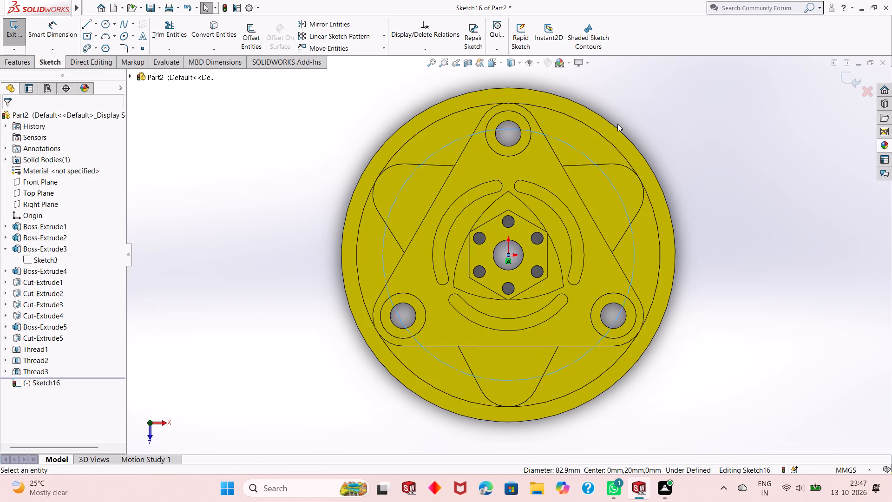
key(Escape)
key(Escape)
Dimension the construction circle's diameter as 90 mm.
click(70, 40)
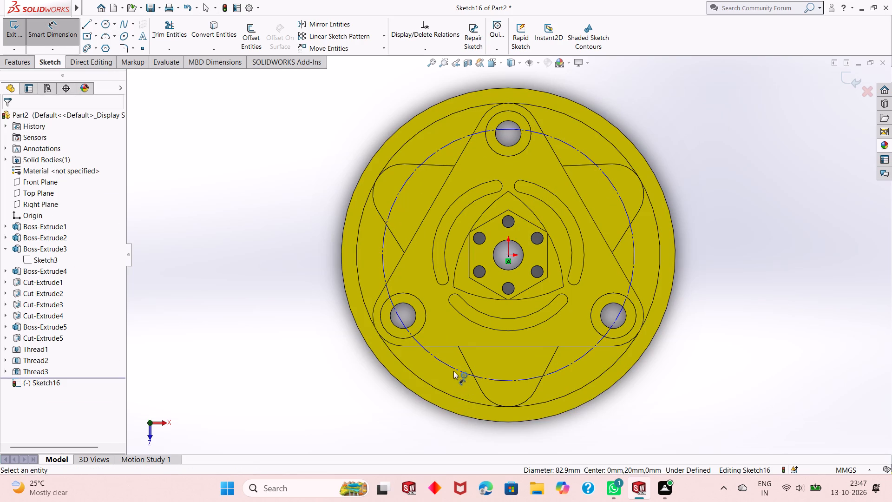
drag(453, 370, 449, 370)
click(313, 396)
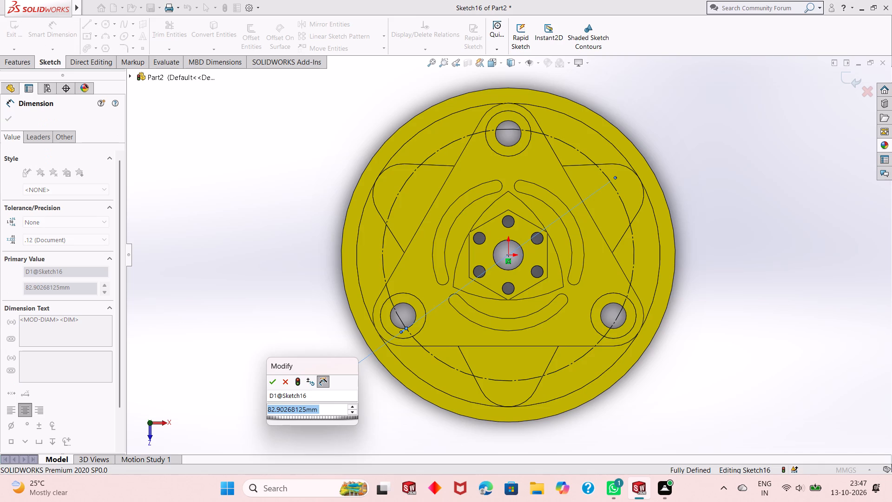
key(9)
key(0)
key(Return)
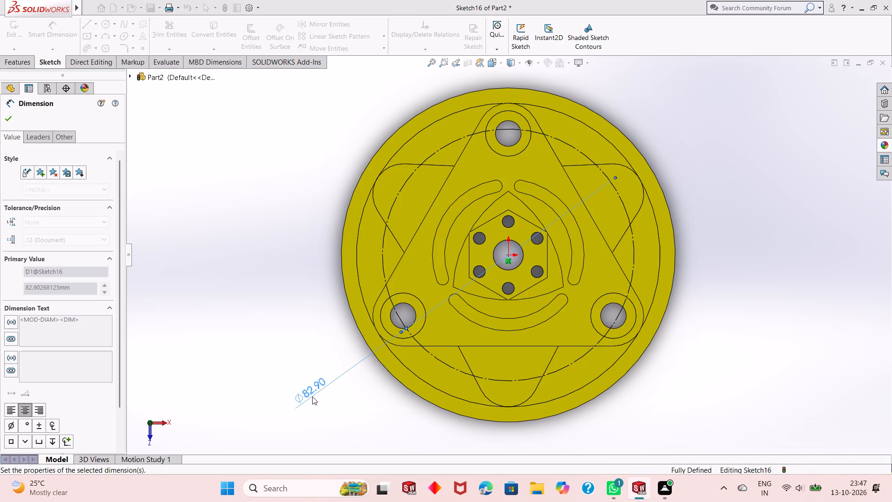
key(Escape)
key(Escape)
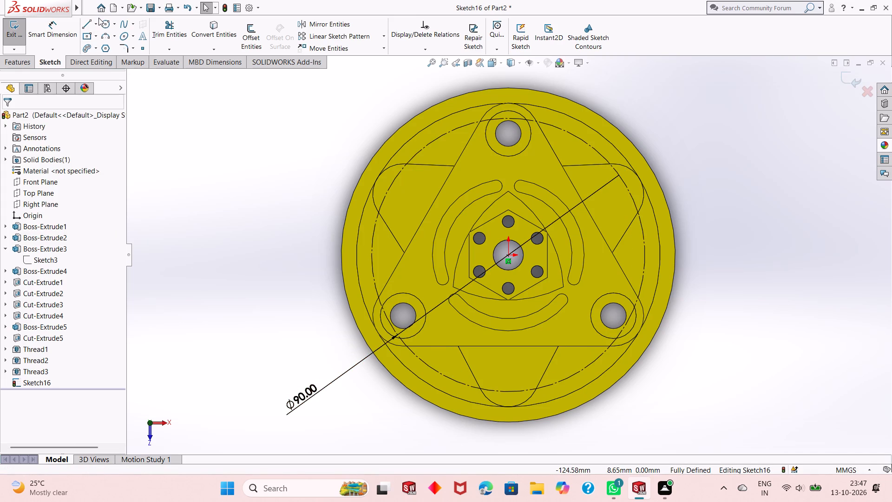
Sketch a small circle about 6.6 mm in diameter, centred on the construction circle's negative-X quadrant point.
click(105, 21)
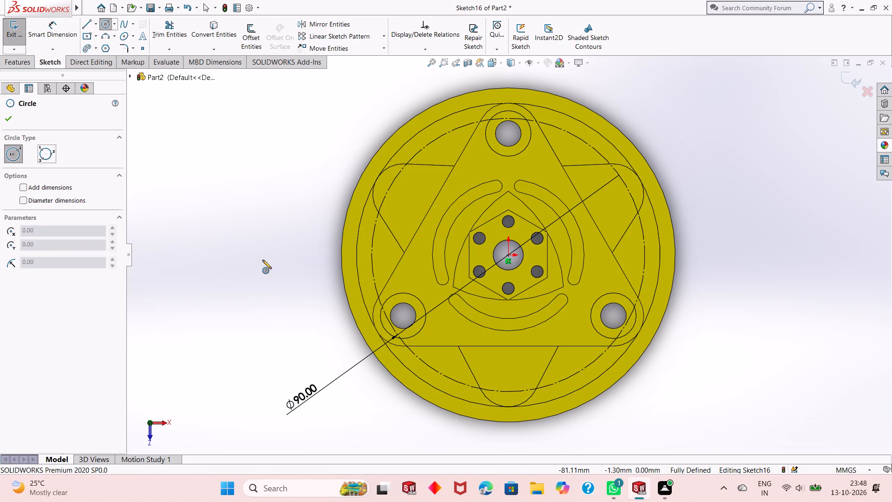
click(372, 255)
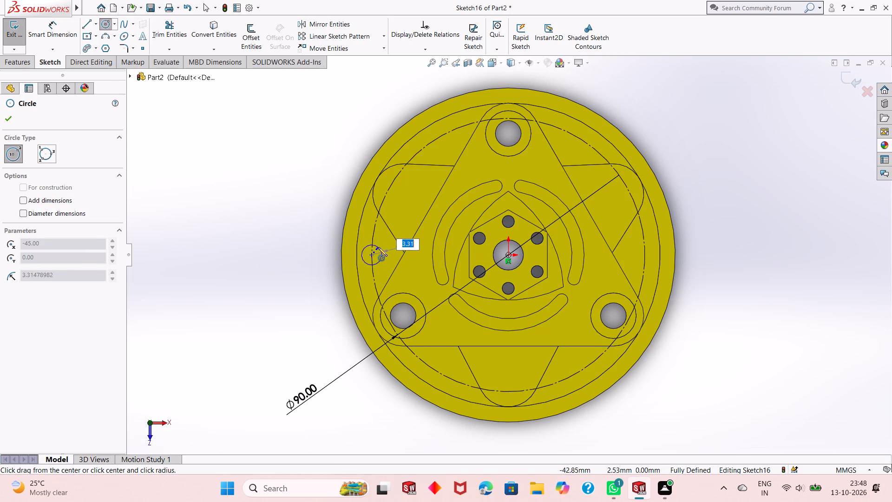
click(378, 247)
key(Escape)
key(Escape)
key(Escape)
key(Escape)
Dimension the small circle's diameter as 4 mm.
click(51, 32)
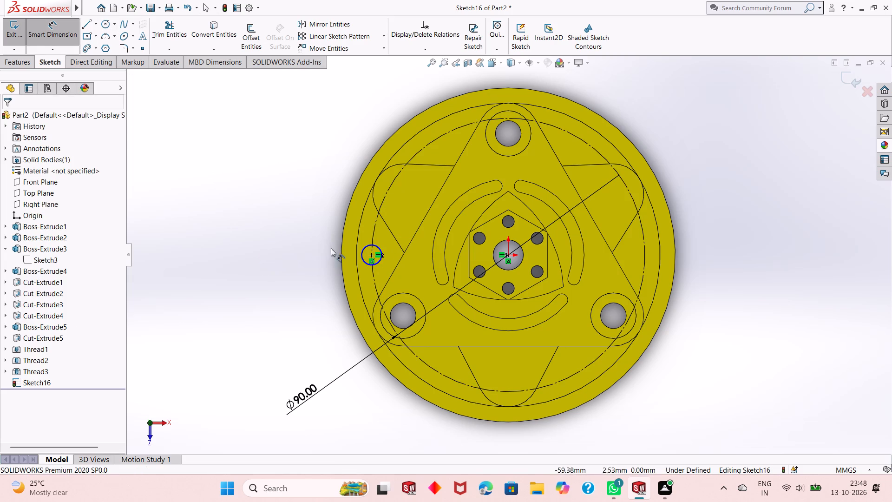
click(367, 262)
click(289, 297)
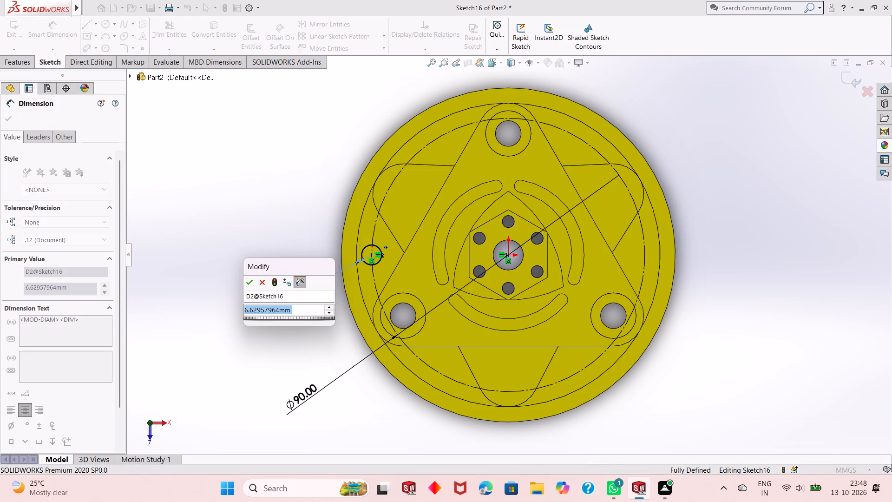
key(4)
key(Return)
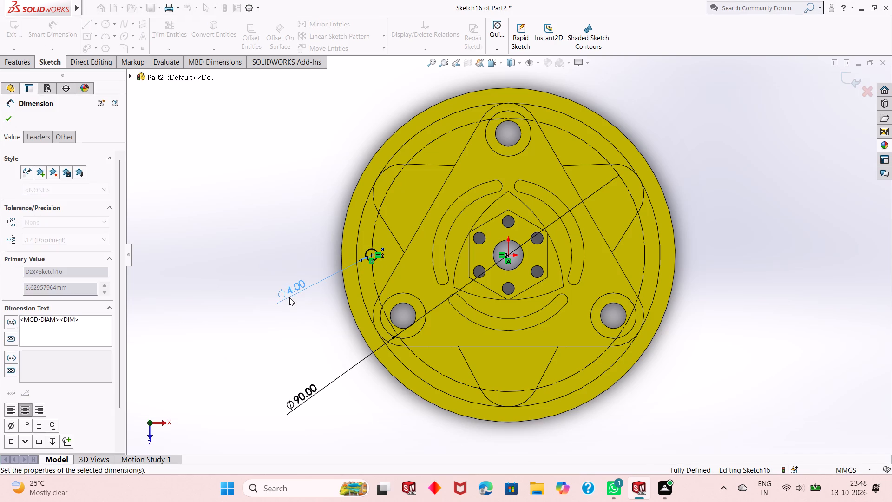
key(Escape)
key(Escape)
Circular-pattern the 4 mm circle around the origin as 6 equally spaced instances over 360 degrees.
scroll(404, 257, down, 3)
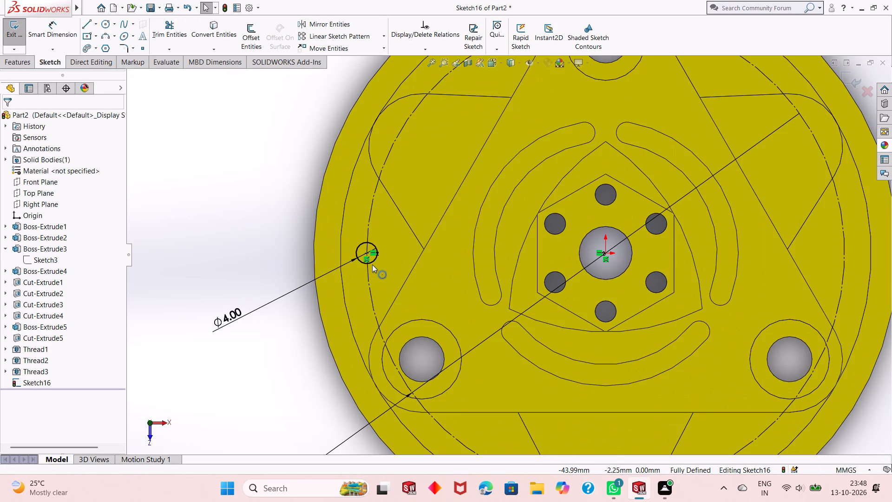
click(372, 264)
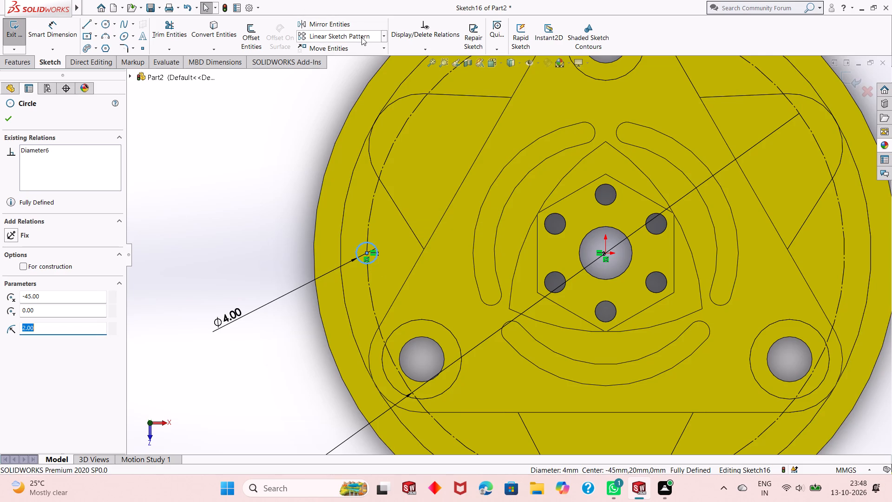
click(384, 36)
click(379, 59)
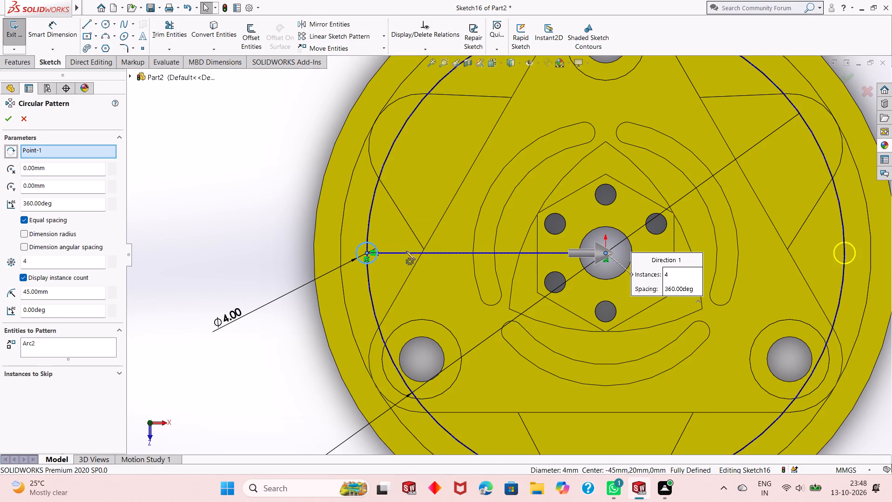
scroll(412, 258, up, 3)
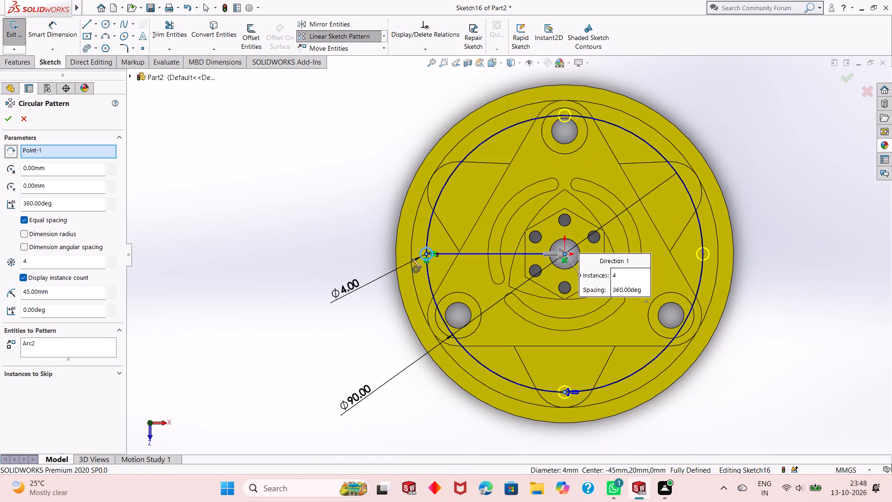
double_click(32, 258)
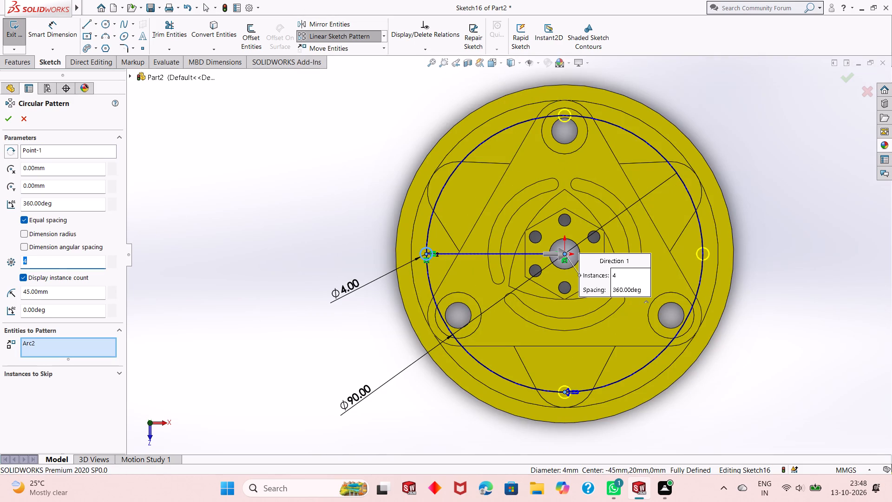
key(6)
key(Return)
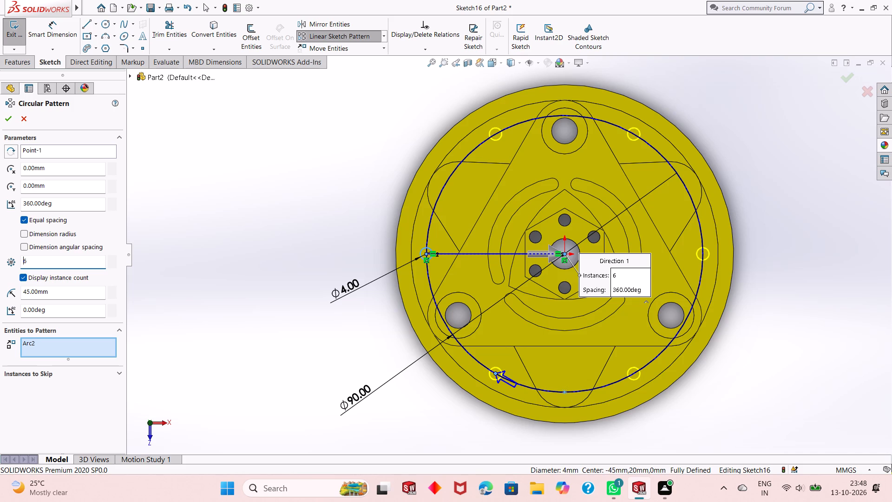
click(3, 113)
key(Escape)
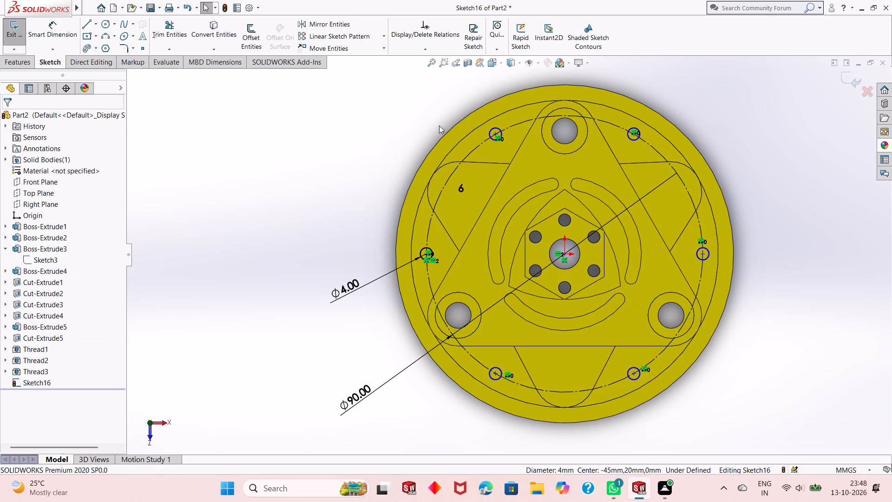
key(Escape)
Make the centres of the two patterned circles flanking the top threaded boss coincident with the 90 mm construction circle.
scroll(491, 129, down, 7)
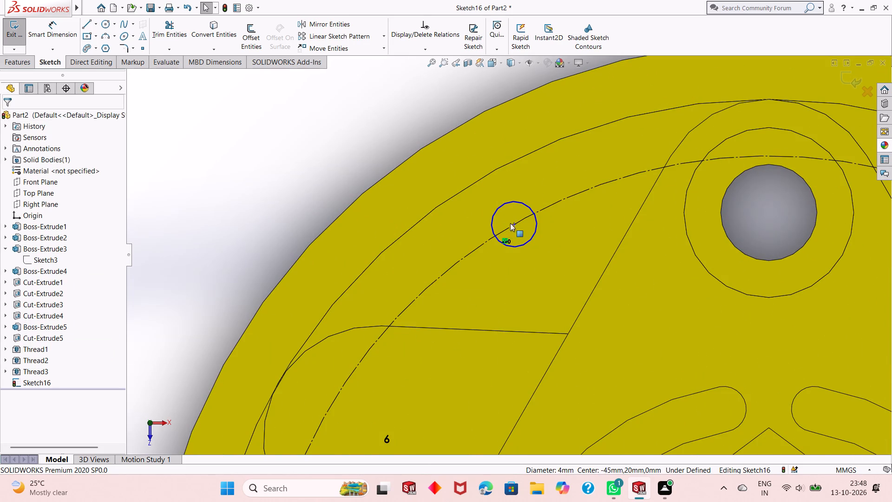
click(514, 224)
ctrl+click(542, 209)
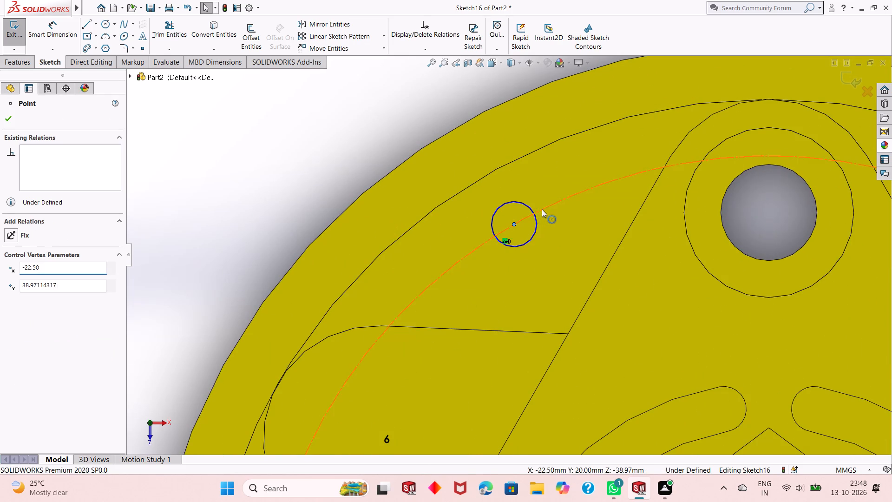
click(579, 166)
key(Escape)
scroll(485, 255, up, 2)
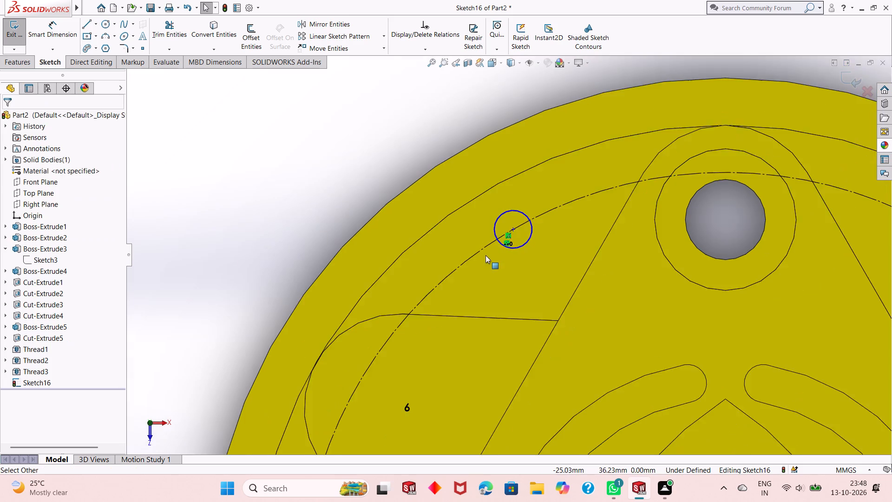
scroll(485, 255, up, 4)
scroll(789, 337, down, 4)
scroll(500, 111, down, 2)
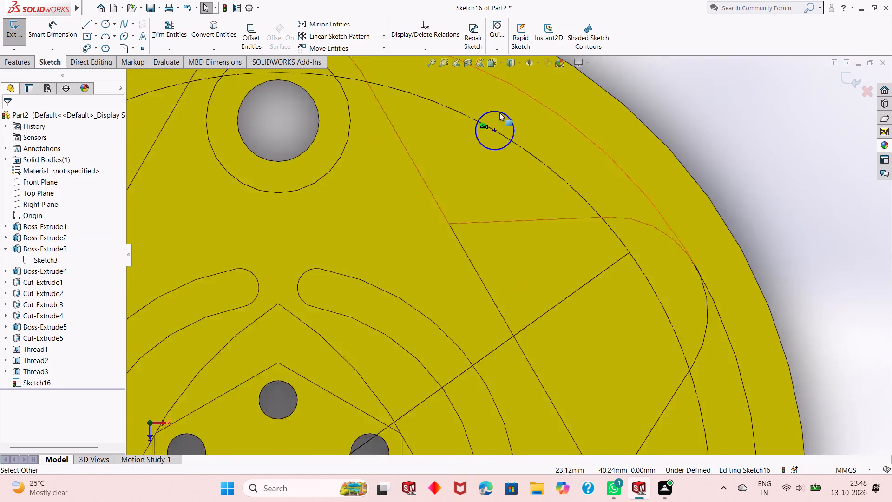
scroll(499, 112, down, 2)
click(495, 167)
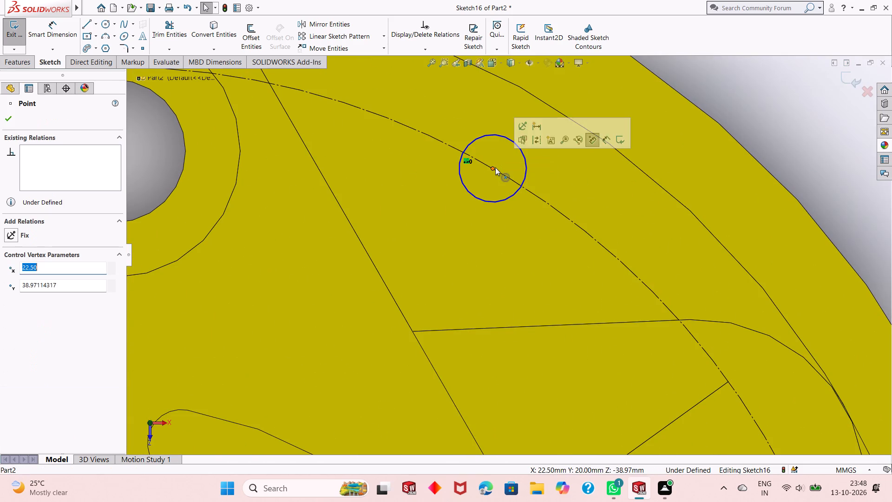
ctrl+click(505, 176)
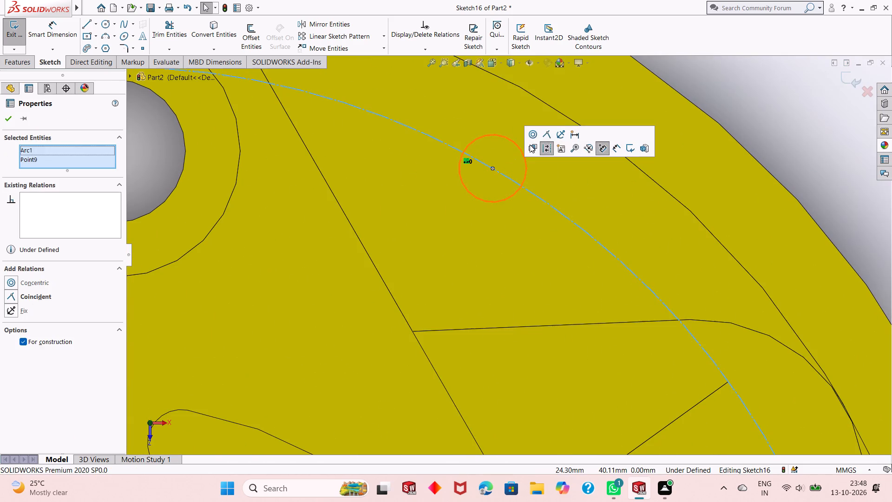
click(544, 137)
key(Escape)
scroll(490, 243, up, 7)
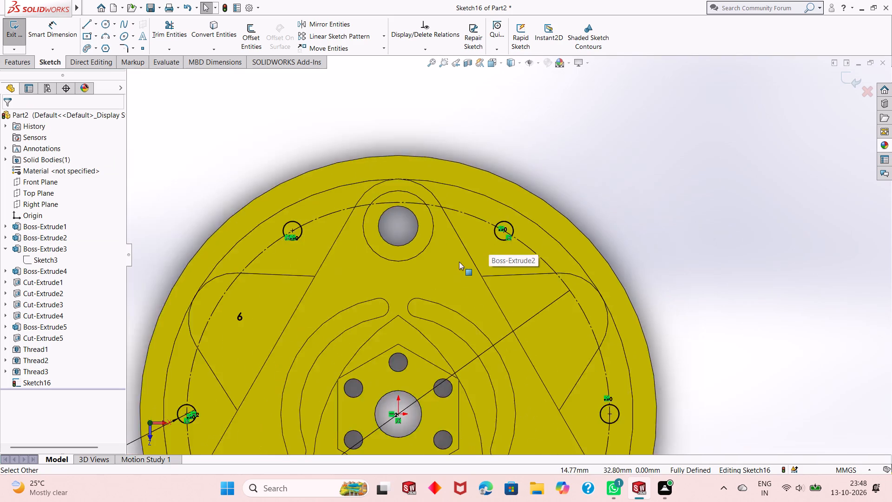
Extrude-cut the six 4 mm circles Through All from the sketch plane.
scroll(459, 262, up, 5)
scroll(441, 363, down, 2)
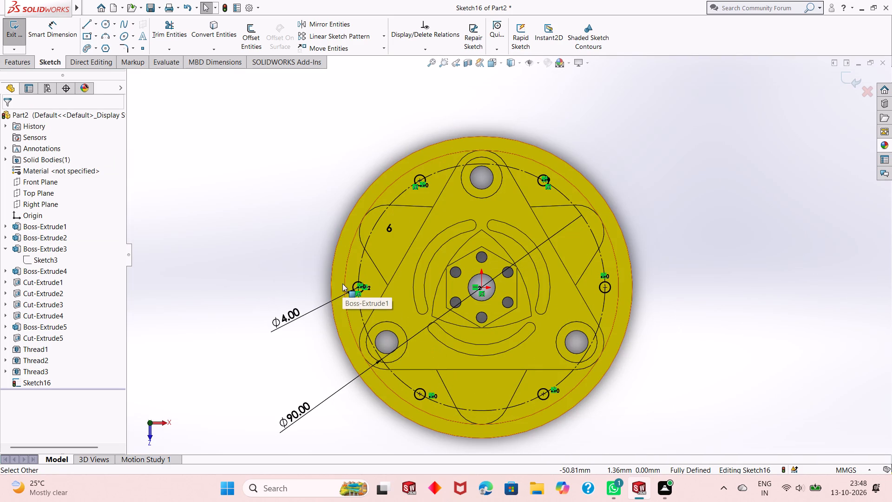
middle_drag(451, 369, 452, 304)
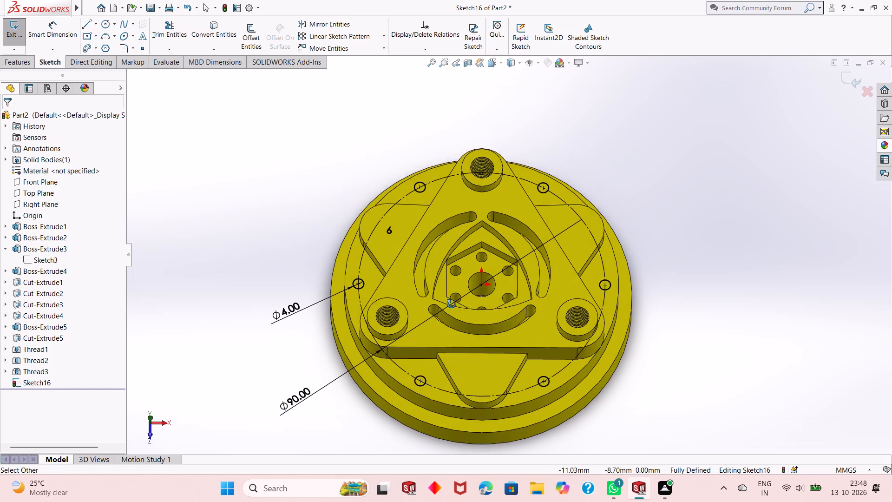
middle_drag(452, 304, 452, 281)
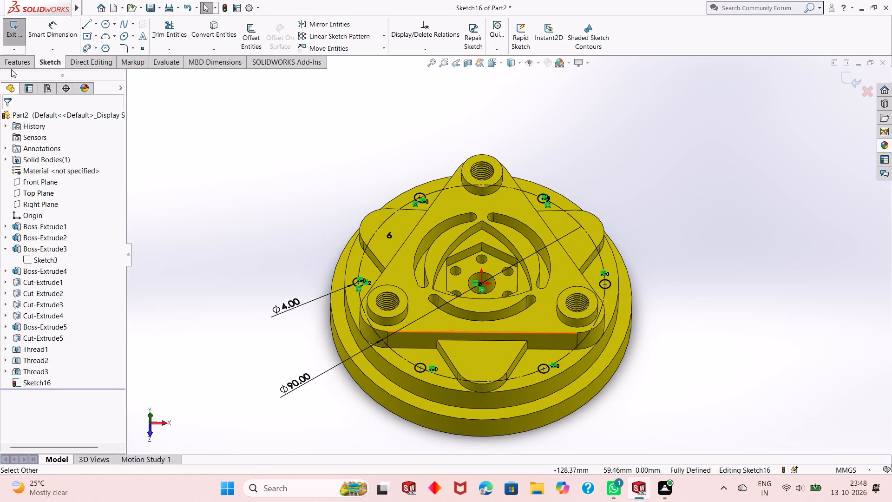
click(13, 65)
click(157, 37)
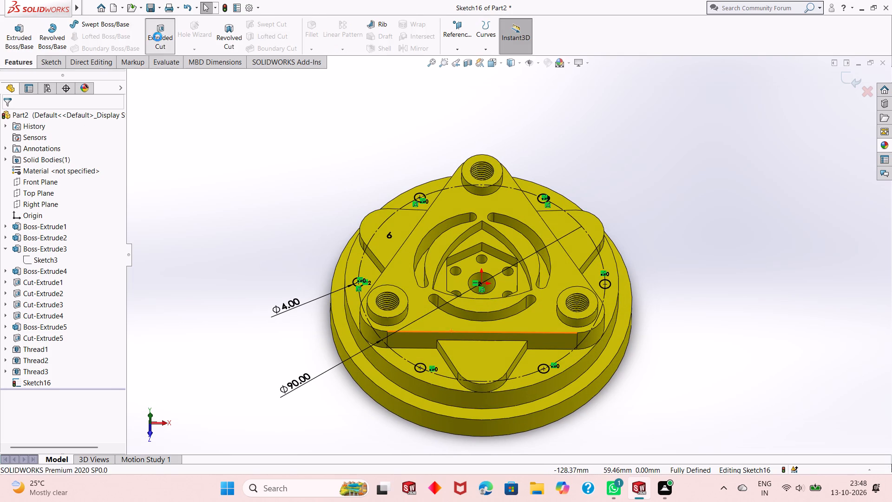
click(51, 177)
click(58, 203)
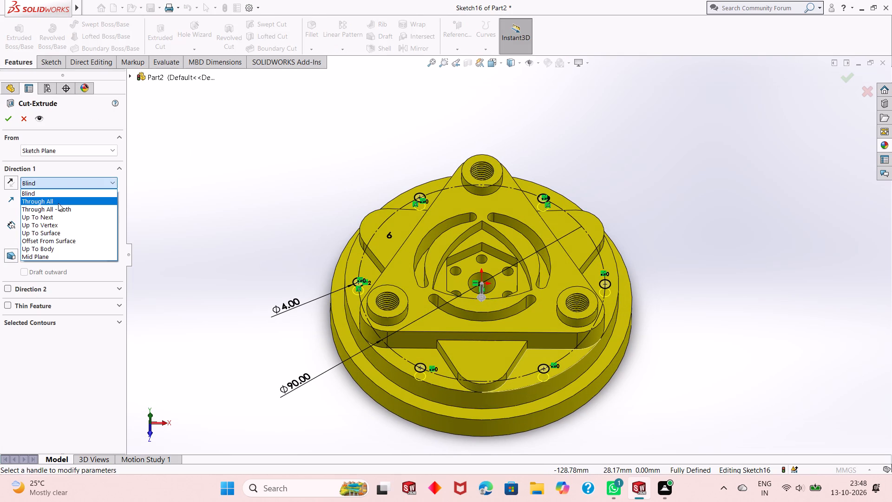
click(8, 120)
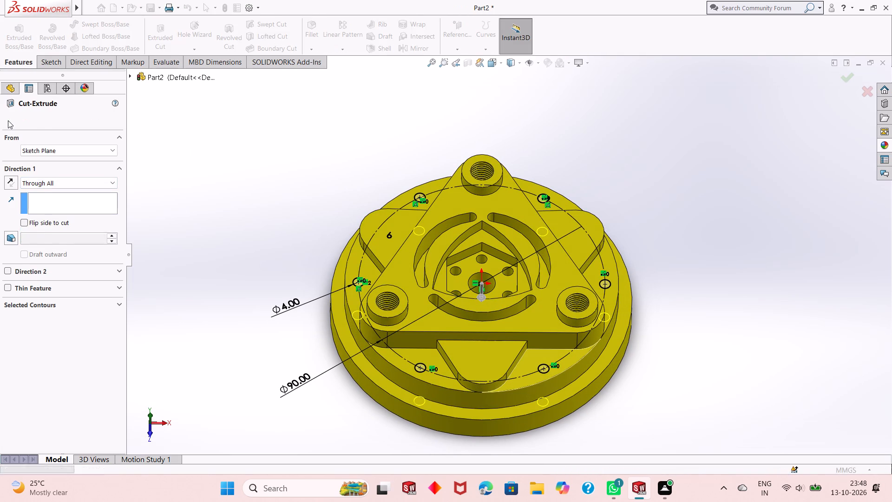
Examine the six small through holes from the part's underside and its top.
middle_drag(274, 345, 315, 163)
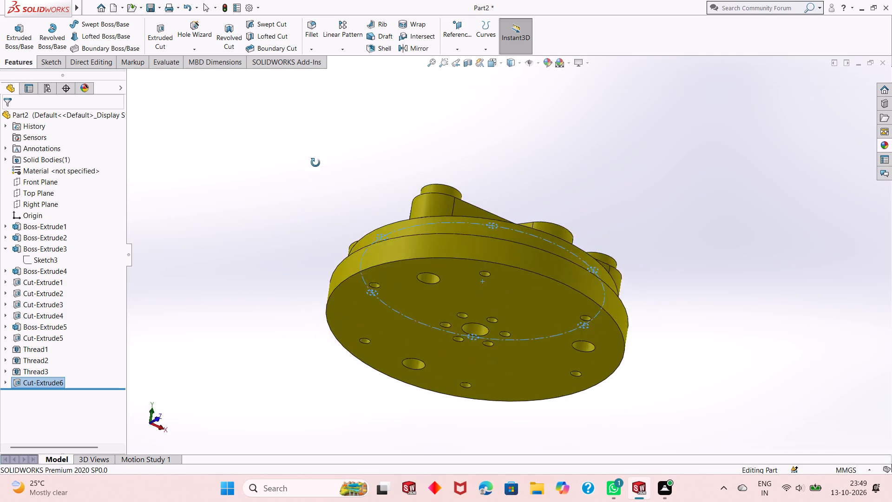
middle_drag(315, 163, 321, 145)
click(317, 187)
middle_drag(385, 231, 400, 215)
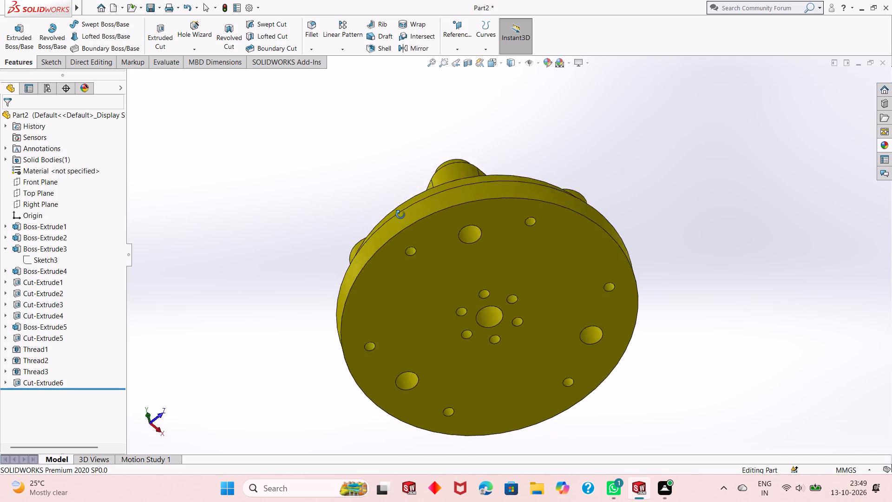
middle_drag(400, 215, 339, 392)
middle_drag(402, 287, 412, 353)
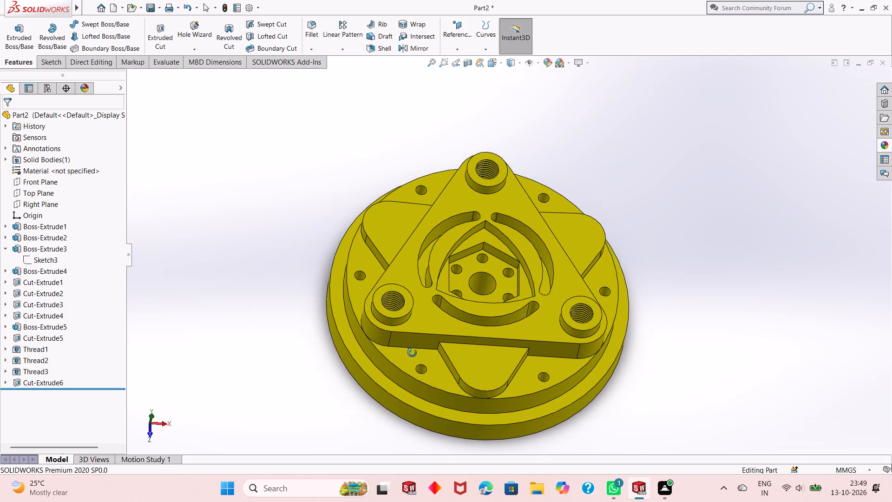
middle_drag(412, 353, 411, 374)
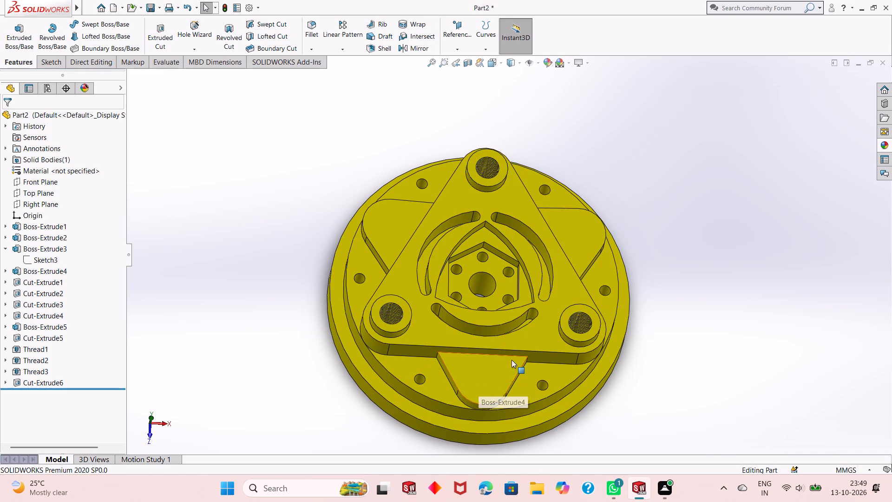
On the top face of a triangular lobe, sketch an origin-centred construction circle about 76 mm in diameter.
click(383, 234)
click(427, 205)
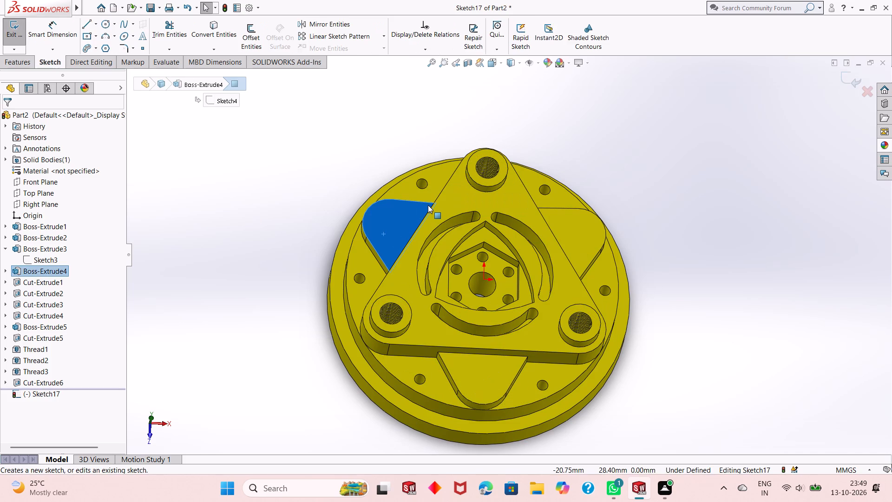
key(ctrl+8)
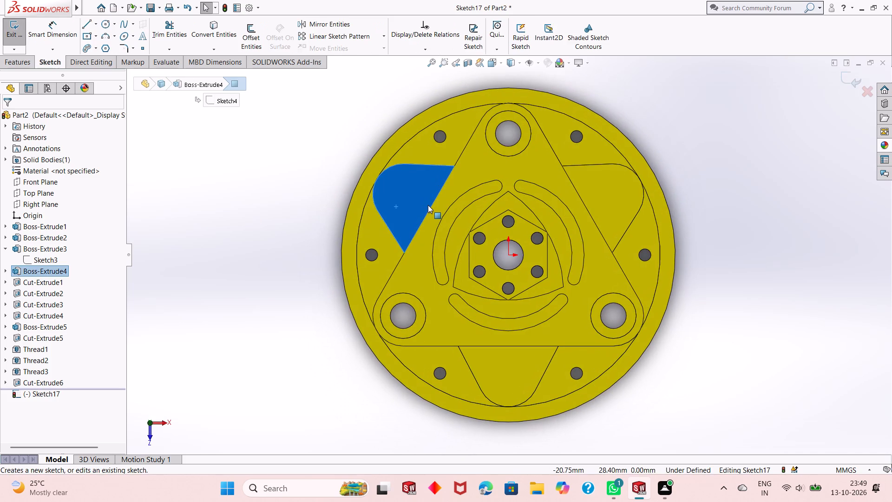
key(Escape)
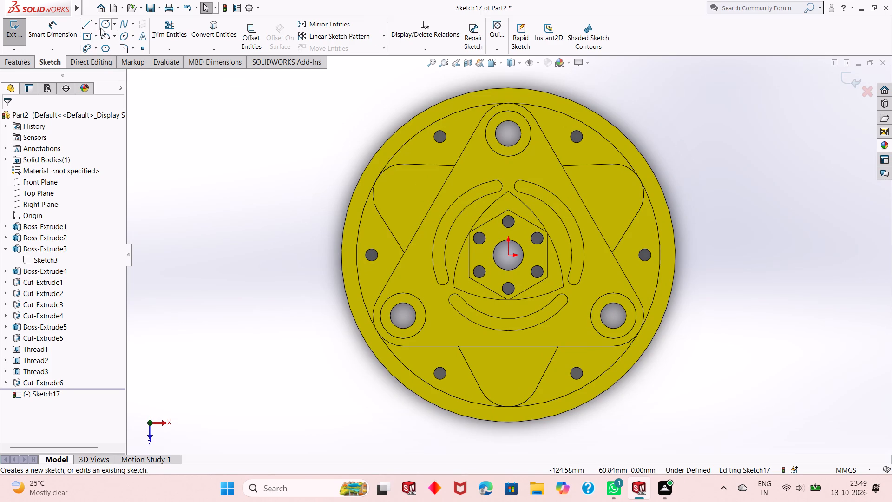
click(103, 23)
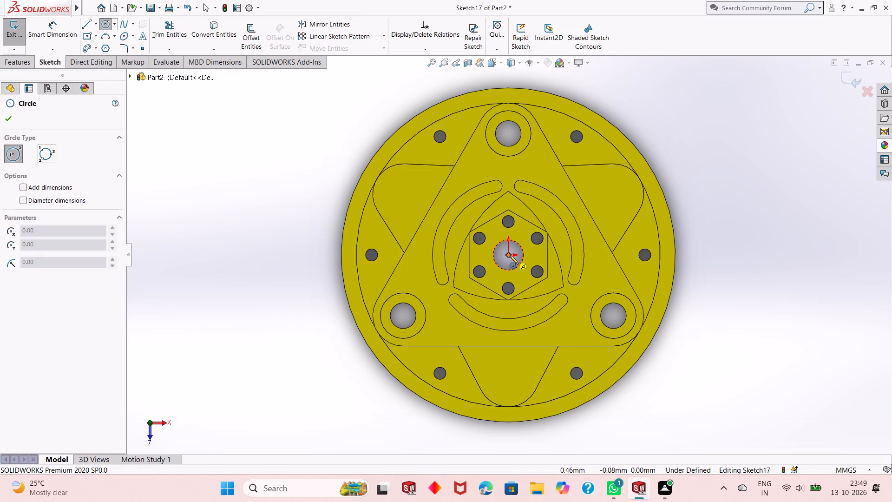
click(510, 255)
click(603, 188)
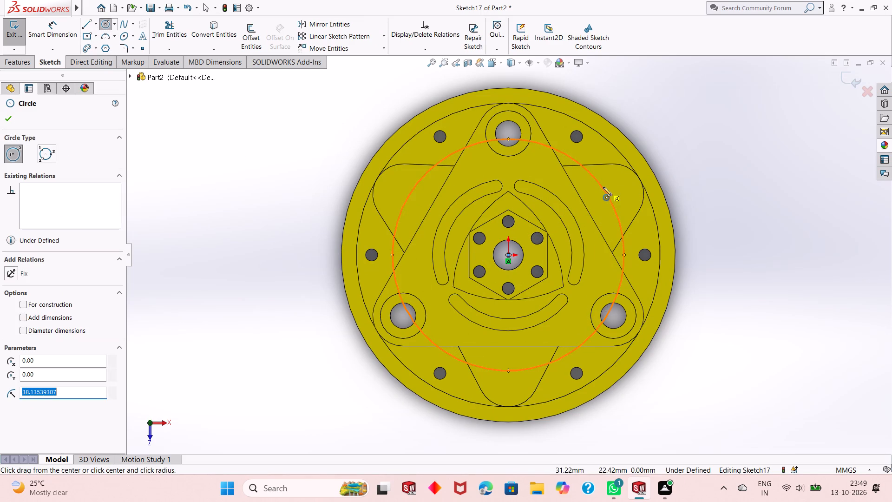
key(Escape)
key(Escape)
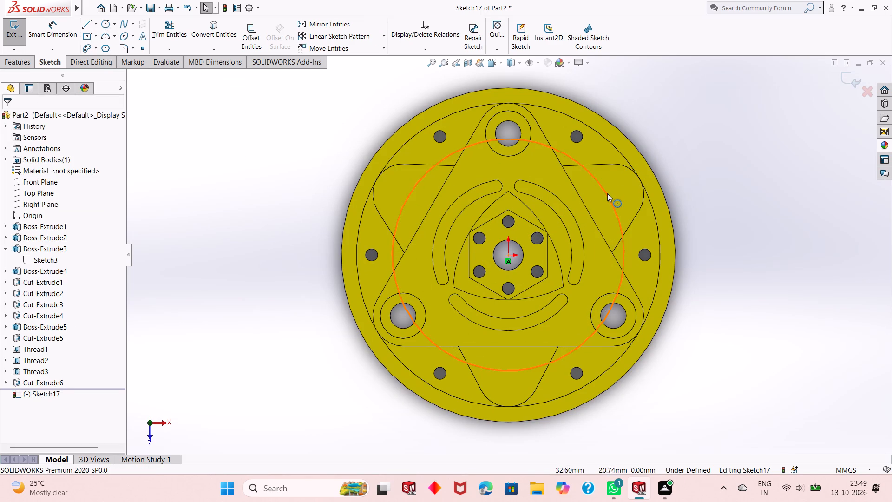
click(607, 194)
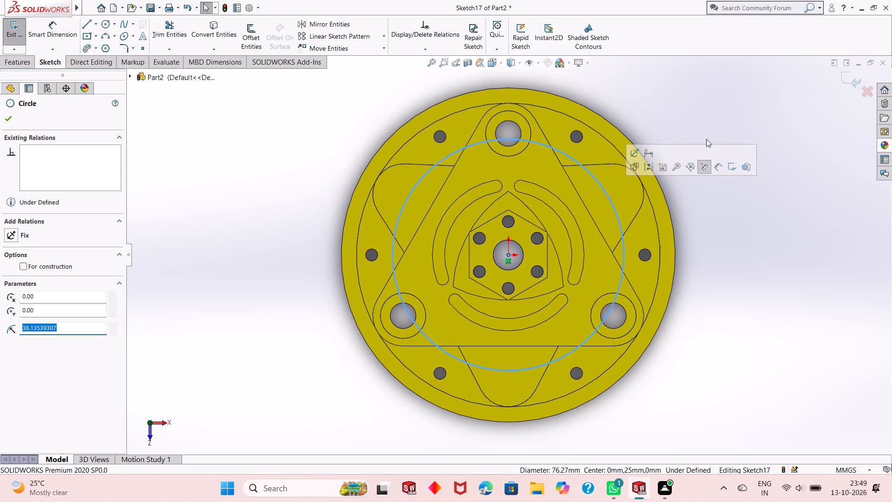
click(647, 166)
key(Escape)
key(Escape)
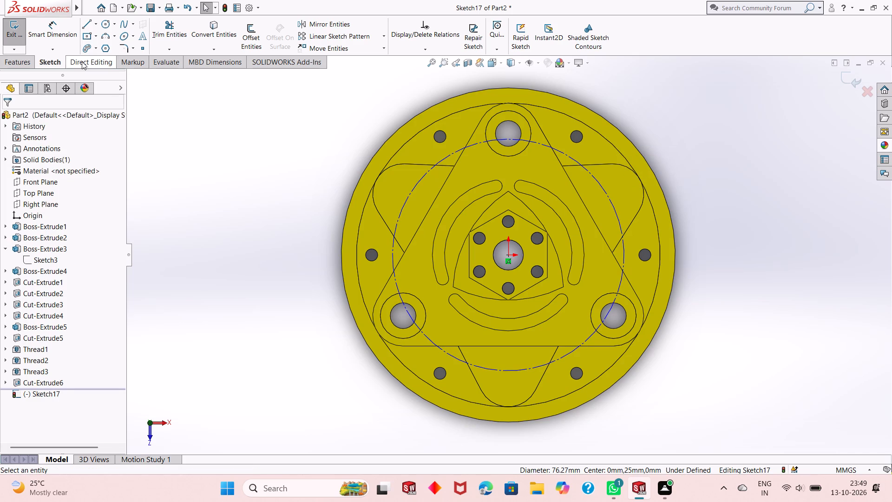
Dimension the construction circle's diameter to 80 mm.
click(75, 40)
click(453, 354)
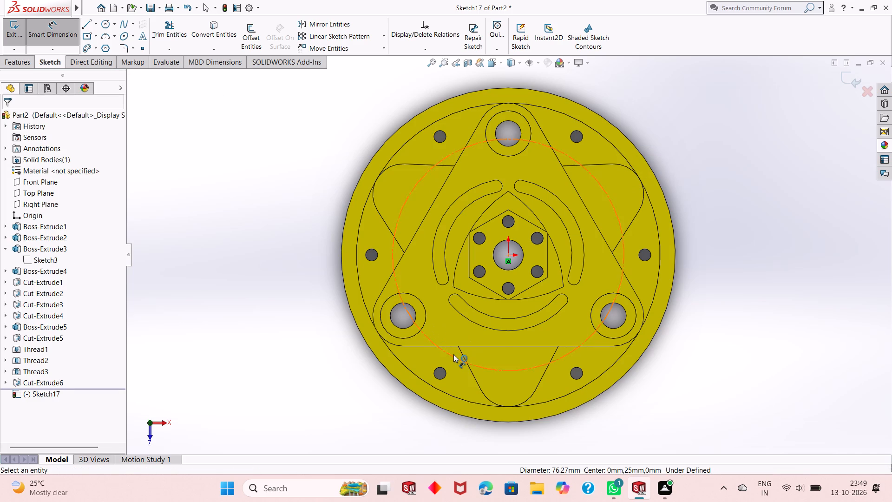
click(337, 393)
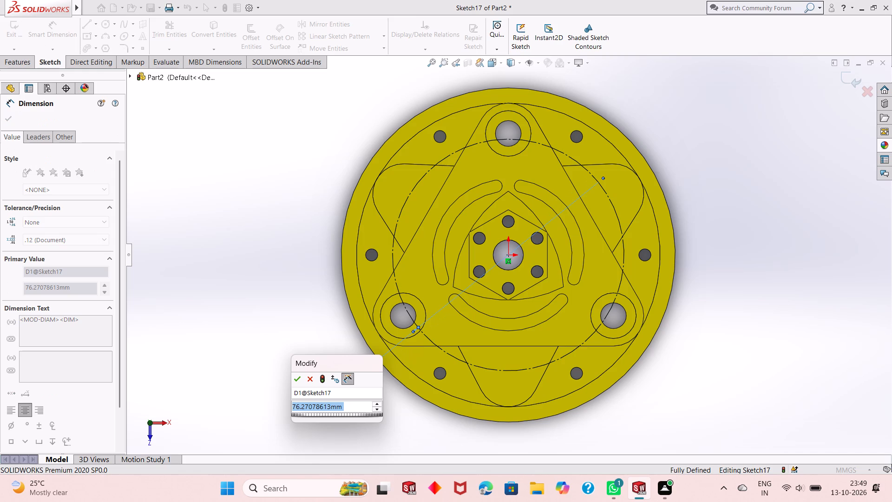
text(80)
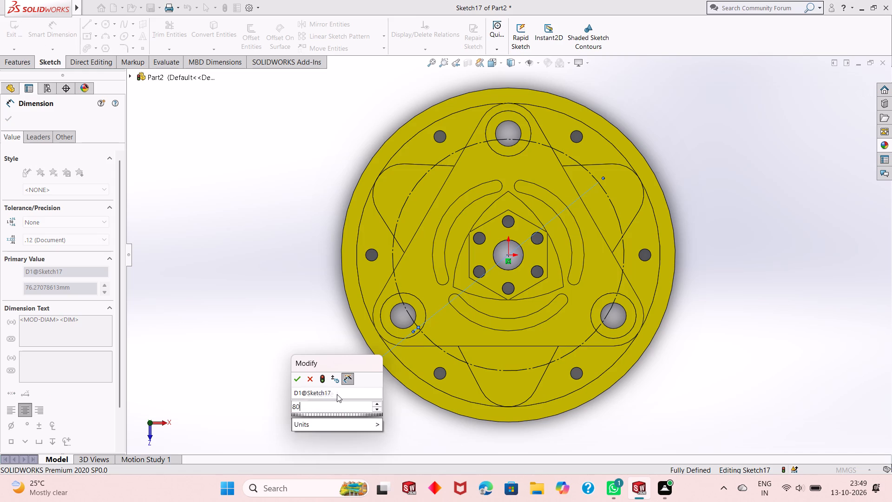
key(Return)
key(Escape)
key(Escape)
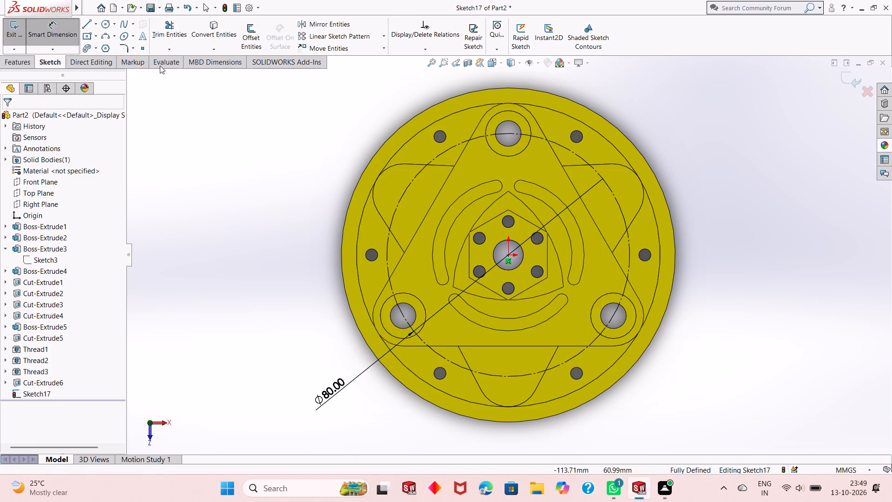
Sketch a circle about 11 mm in diameter centred on the construction circle's bottom quadrant, over the lower lobe.
click(106, 26)
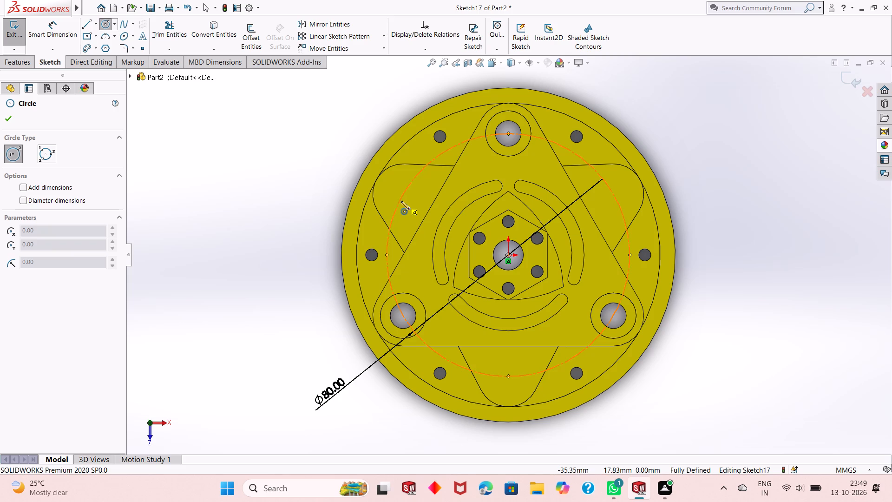
click(508, 376)
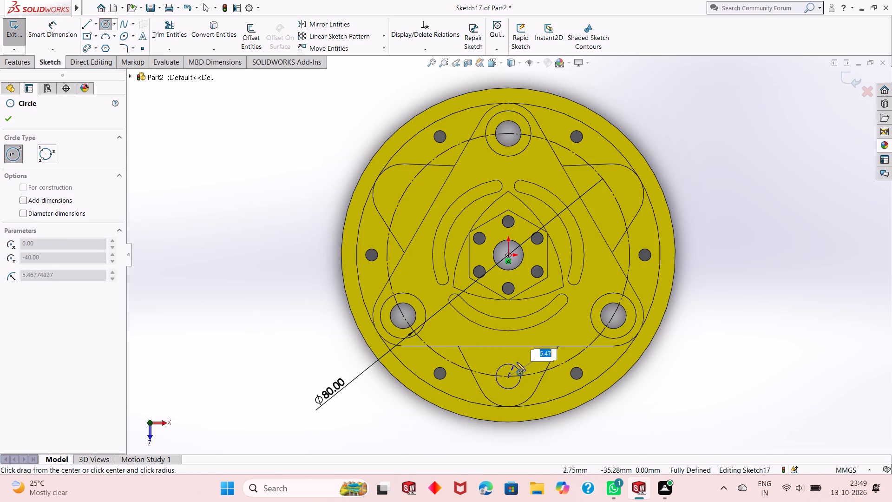
click(517, 362)
key(Escape)
key(Escape)
Dimension the small lobe circle's diameter to 10 mm.
click(51, 30)
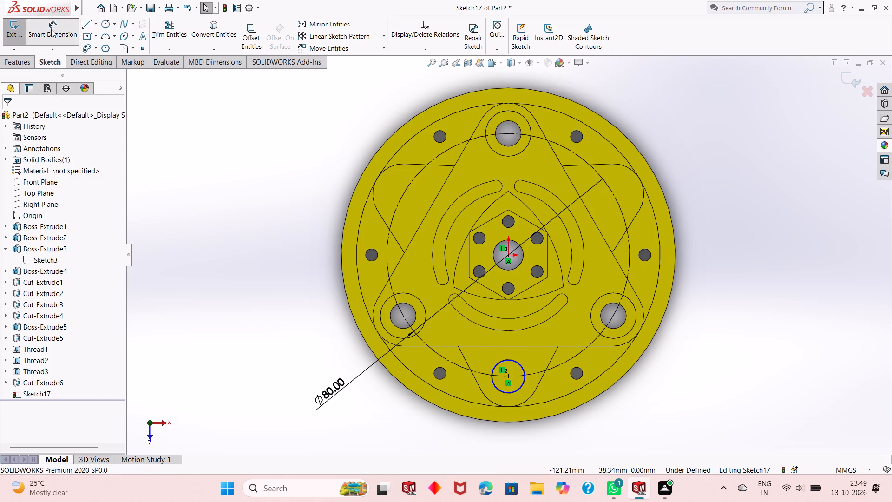
click(503, 390)
click(393, 436)
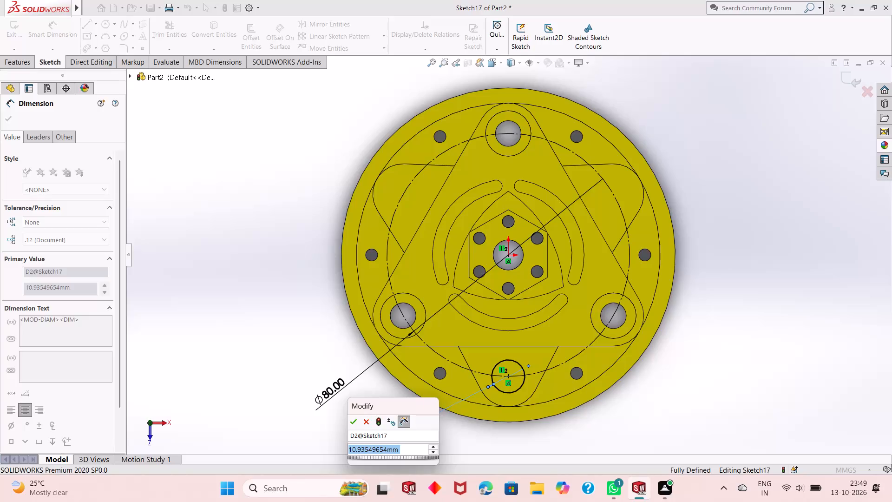
text(10)
key(Return)
key(Escape)
key(Escape)
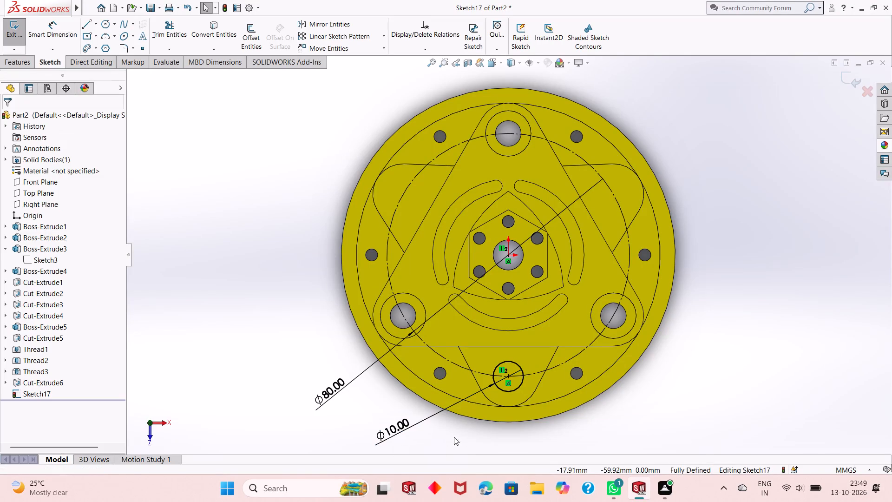
Circular-pattern the 10 mm circle around the origin as 3 equally spaced instances over 360 degrees.
click(508, 391)
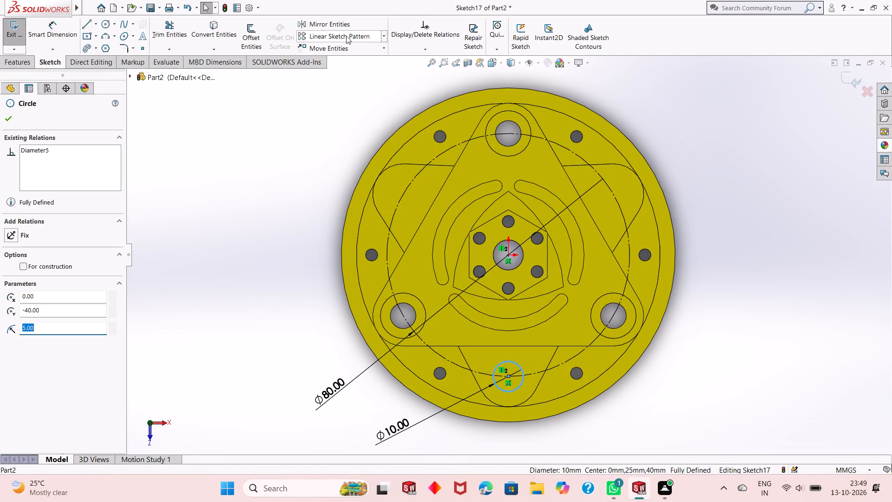
click(383, 38)
click(373, 60)
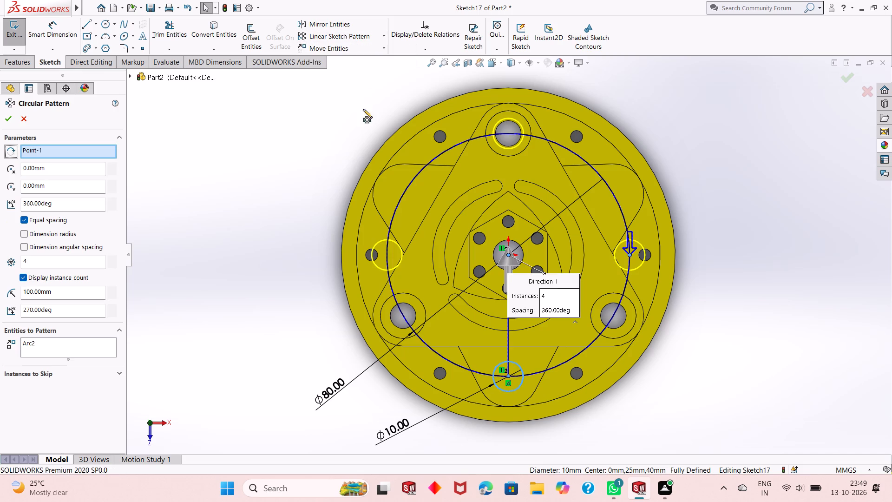
double_click(67, 262)
key(3)
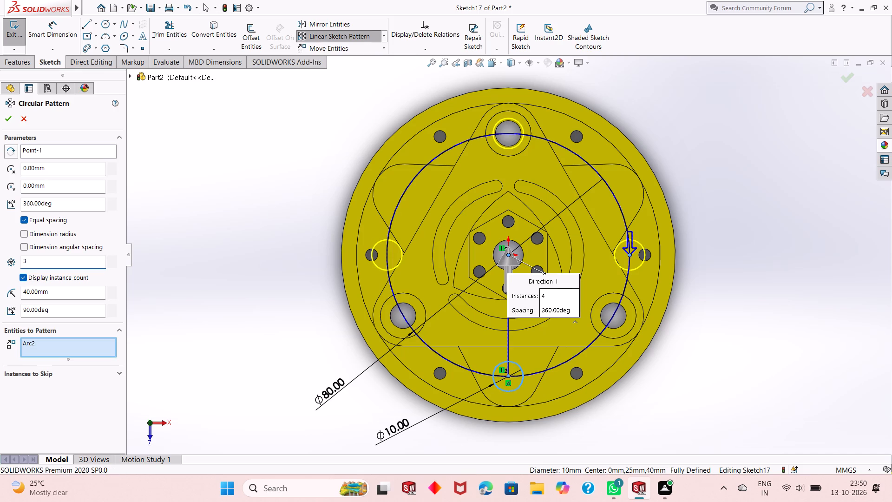
key(Return)
click(4, 123)
key(Escape)
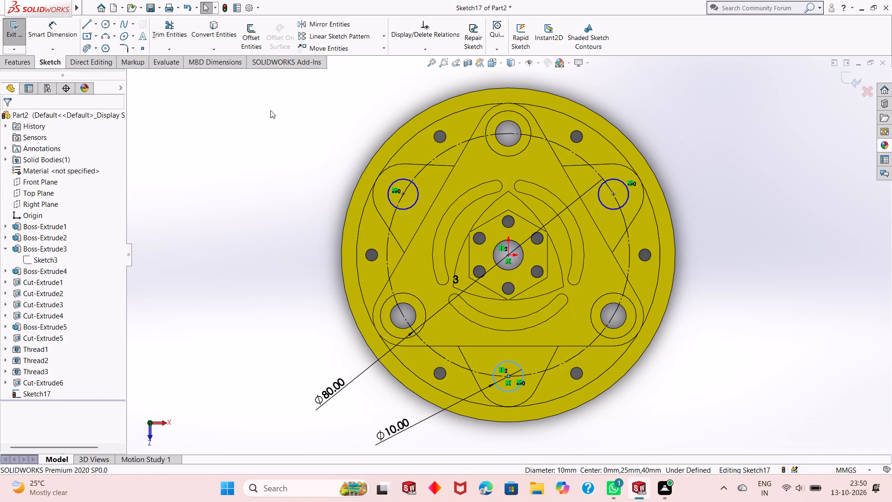
Make the centres of the two patterned circles on the upper lobes coincident with the 80 mm construction circle.
scroll(424, 174, down, 2)
click(402, 208)
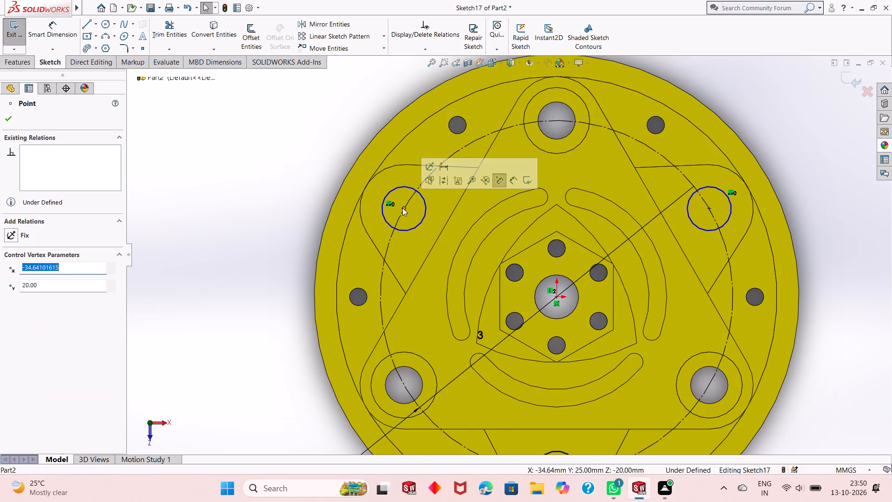
ctrl+click(420, 184)
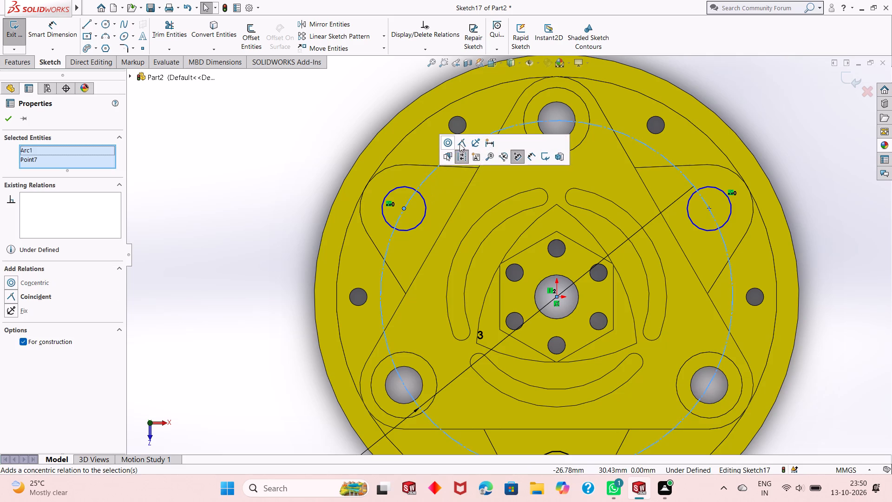
click(462, 144)
key(Escape)
key(Escape)
click(709, 211)
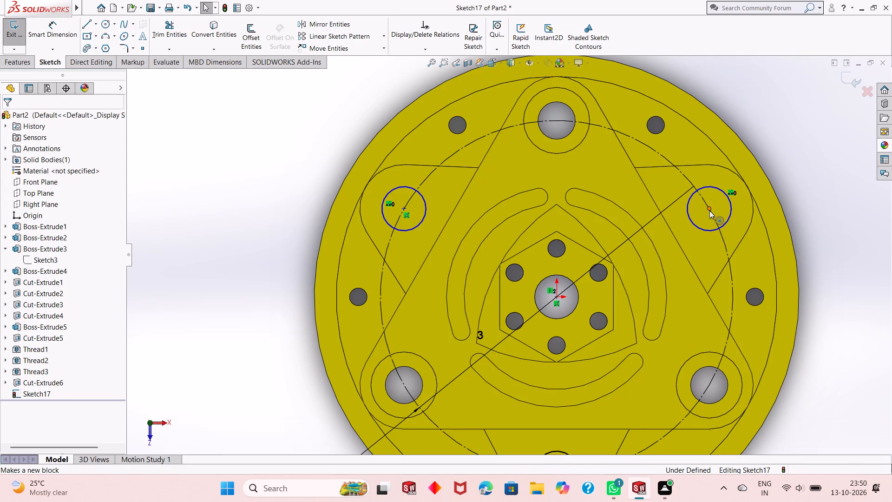
ctrl+click(713, 219)
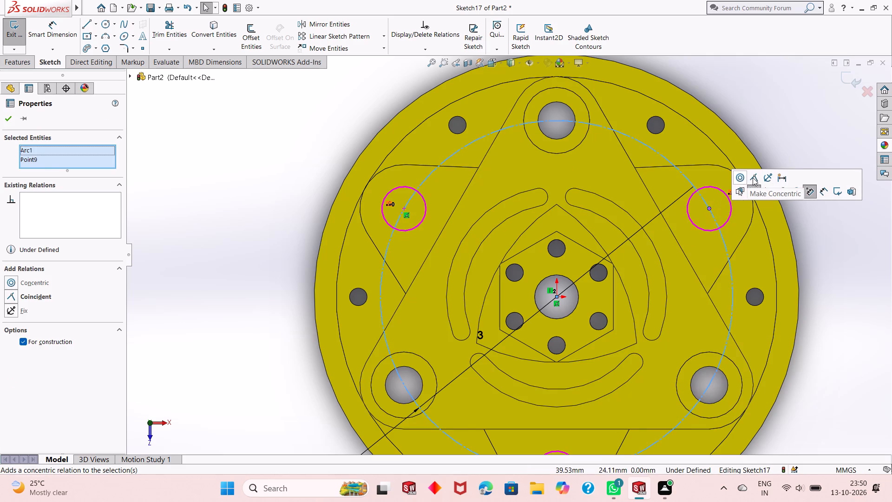
click(753, 178)
key(Escape)
key(Escape)
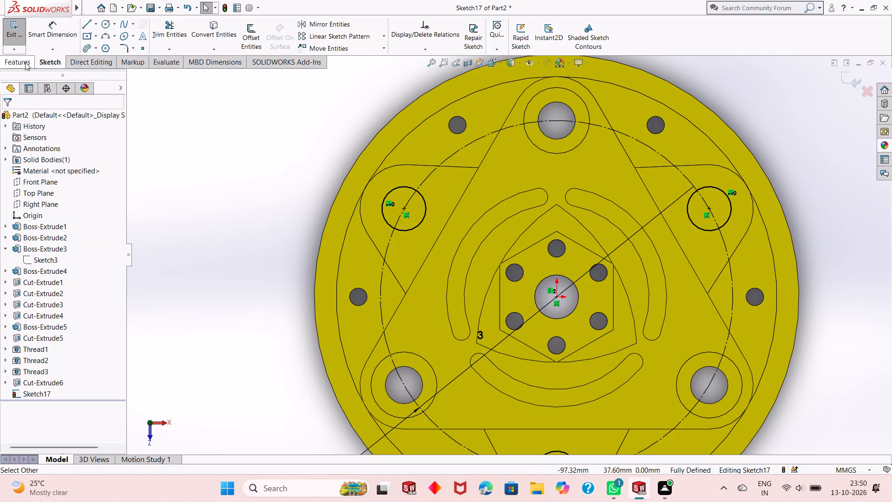
Extrude-cut the three 10 mm lobe circles Through All from the sketch plane.
click(25, 62)
click(152, 38)
scroll(491, 316, up, 2)
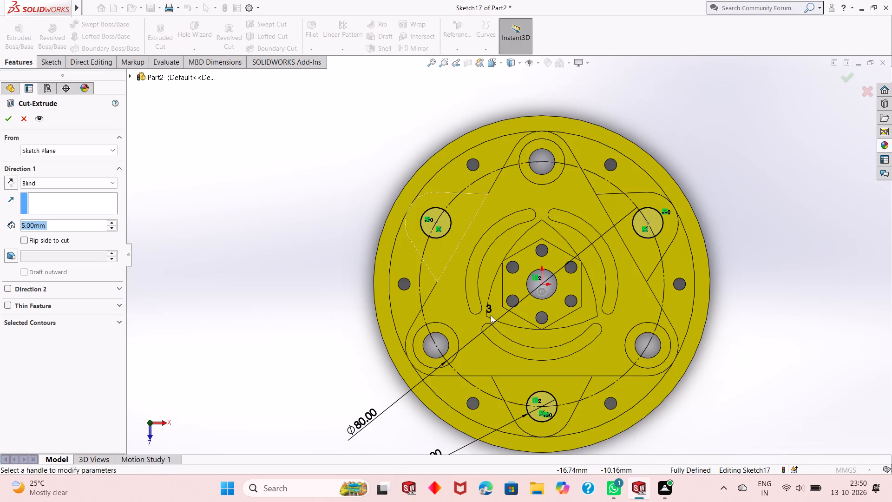
middle_drag(494, 276, 506, 195)
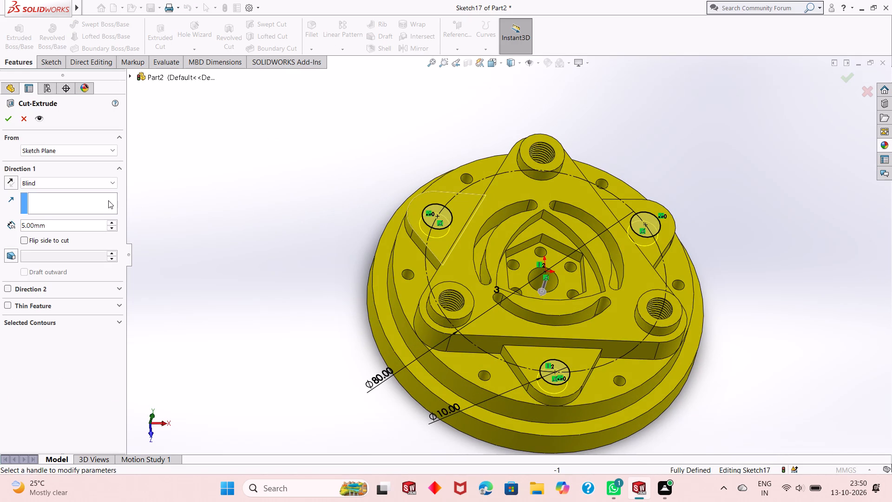
click(104, 179)
click(101, 199)
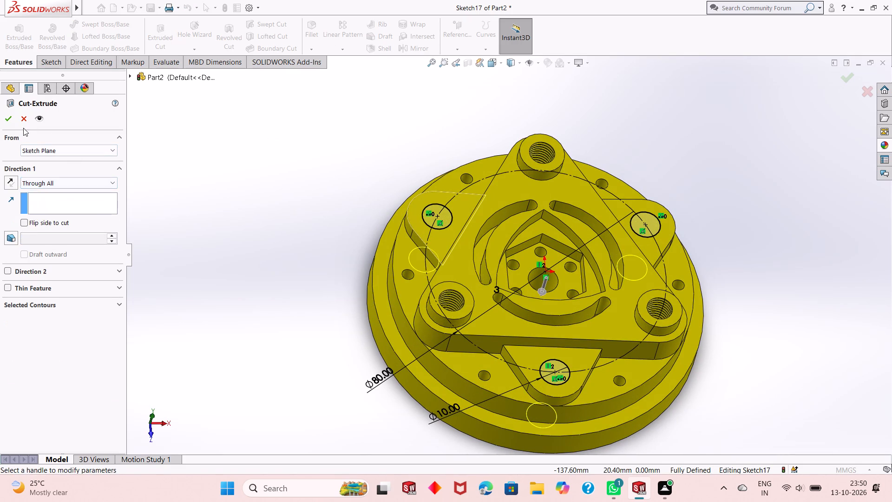
click(11, 121)
key(Escape)
key(Escape)
Examine the part from several angles to check the three new lobe holes.
middle_drag(443, 337, 447, 301)
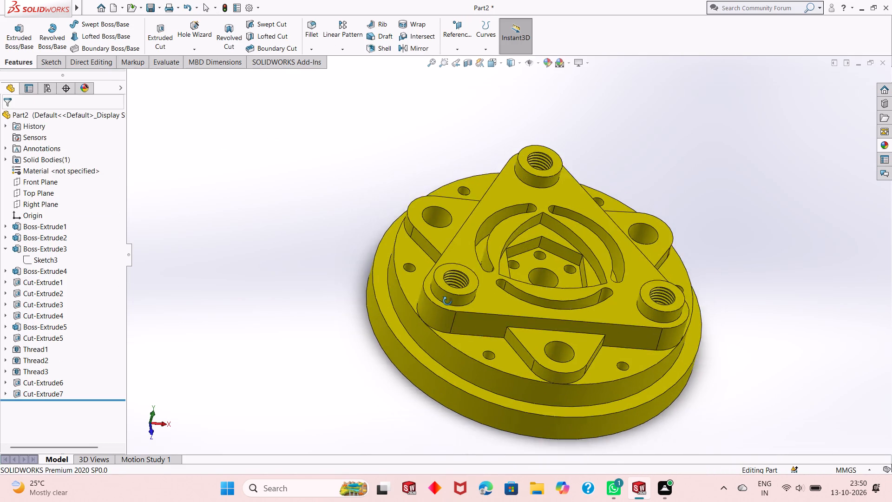
middle_drag(447, 301, 455, 353)
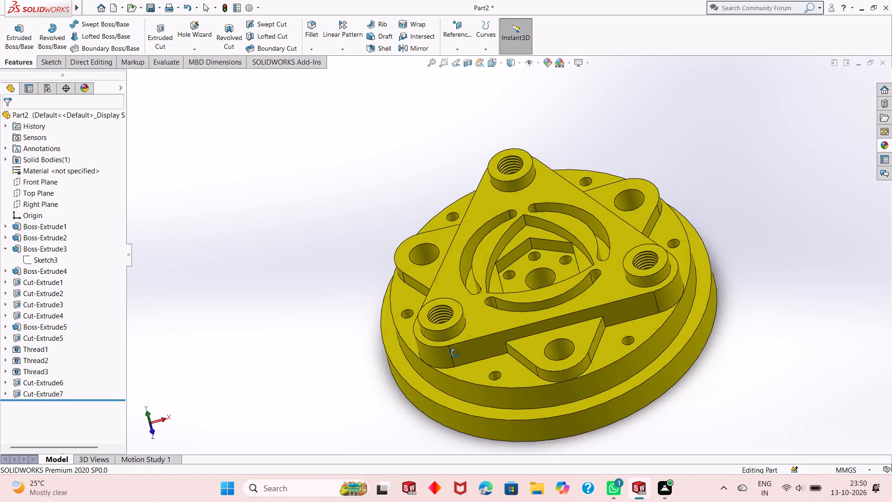
middle_drag(455, 353, 469, 387)
scroll(469, 387, up, 1)
middle_drag(584, 332, 584, 282)
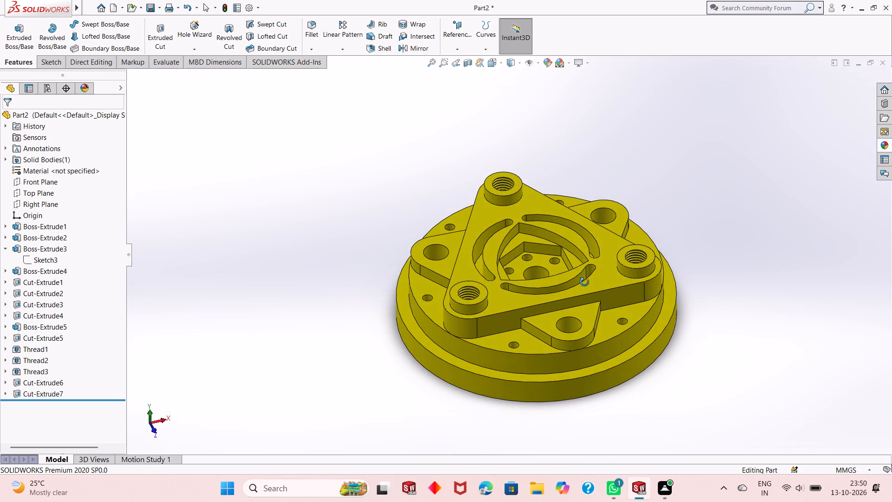
middle_drag(584, 282, 575, 314)
scroll(575, 314, up, 1)
middle_drag(588, 301, 592, 315)
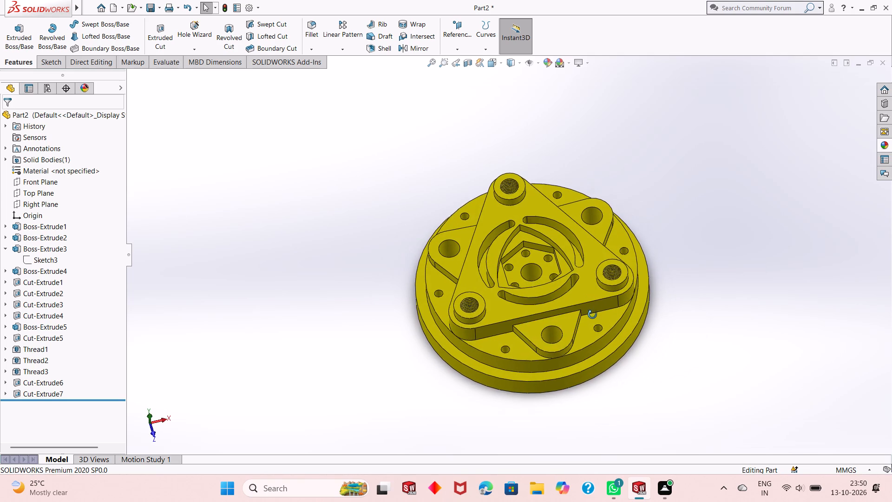
middle_drag(592, 315, 592, 315)
scroll(592, 290, down, 1)
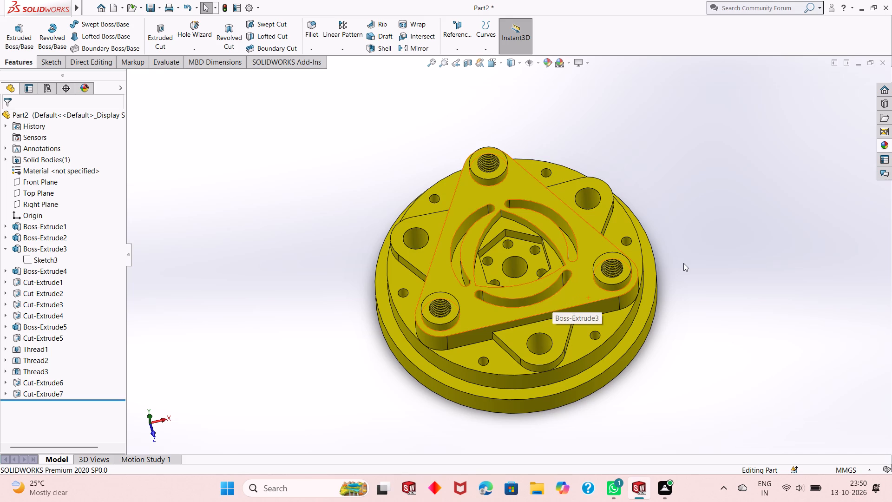
Save the part in the Downloads folder as a SOLIDWORKS part named Mounting base plate.
key(ctrl+s)
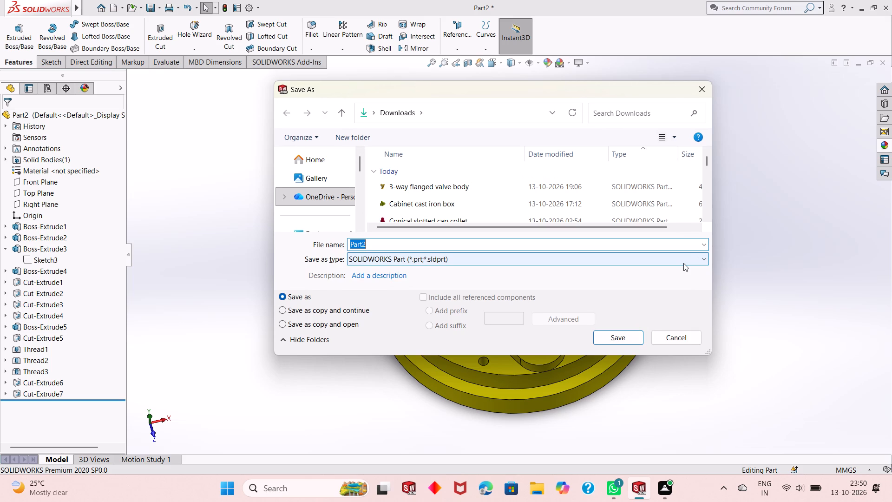
text(Mounting)
key(space)
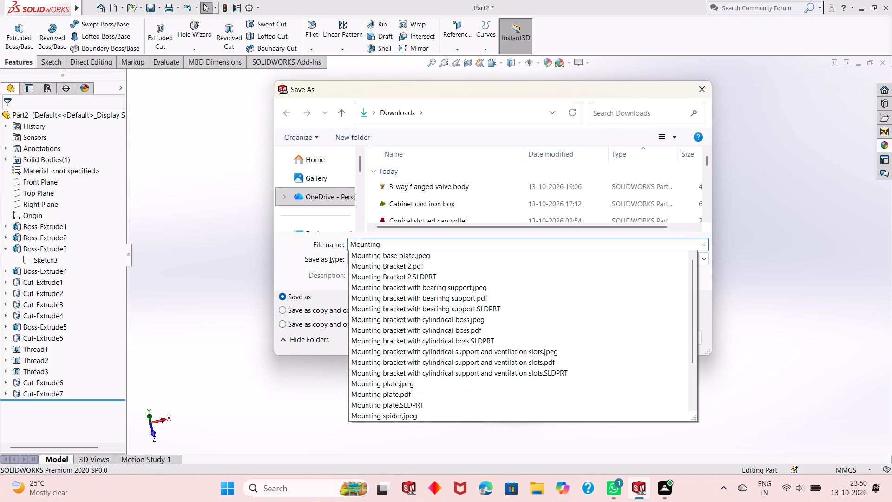
text(base)
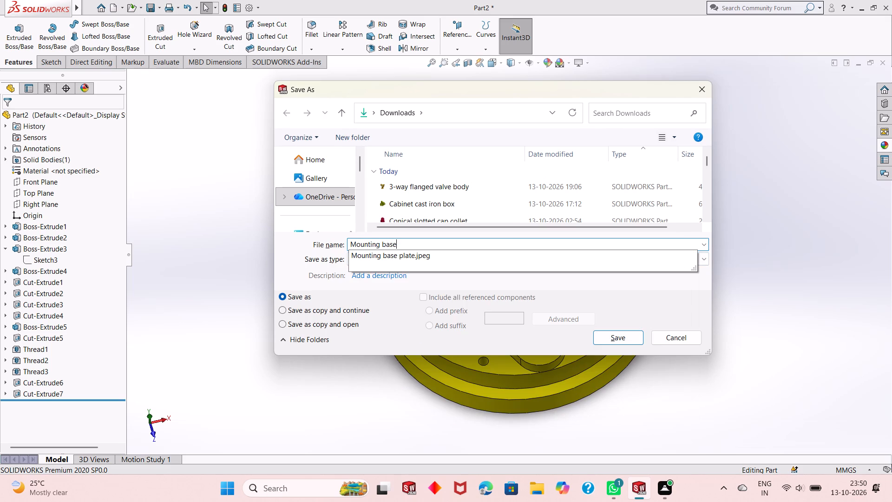
key(space)
text(plate)
key(Return)
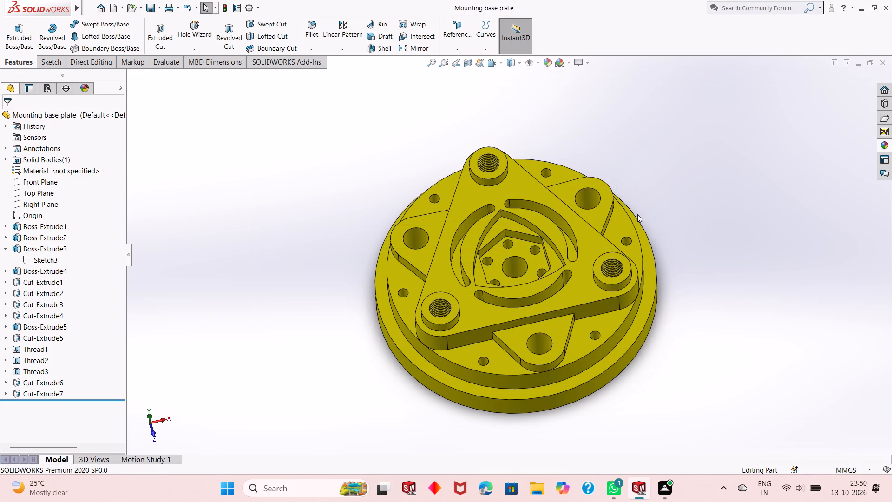
Save a PDF version of the part in Downloads under the name Mounting base plate.
click(160, 10)
click(165, 30)
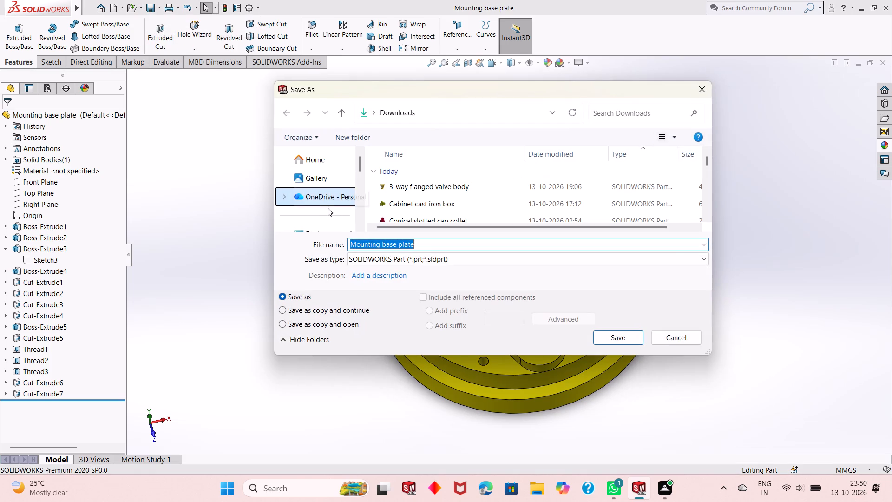
click(431, 263)
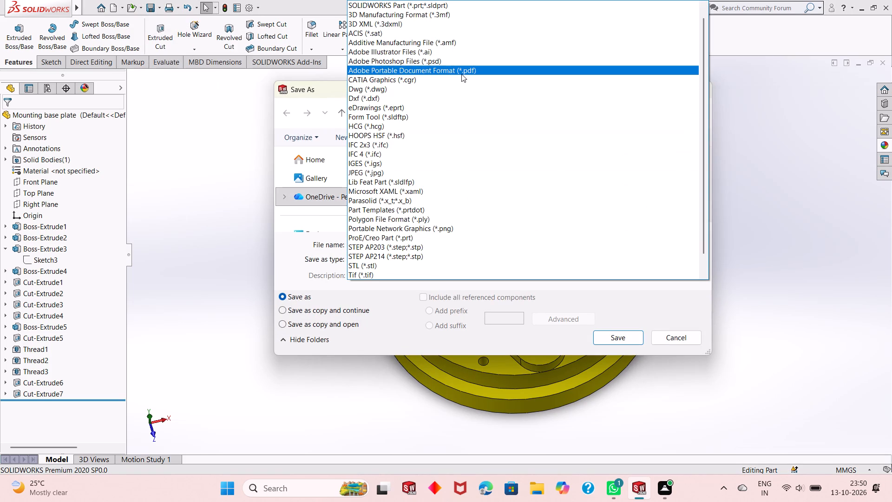
click(464, 72)
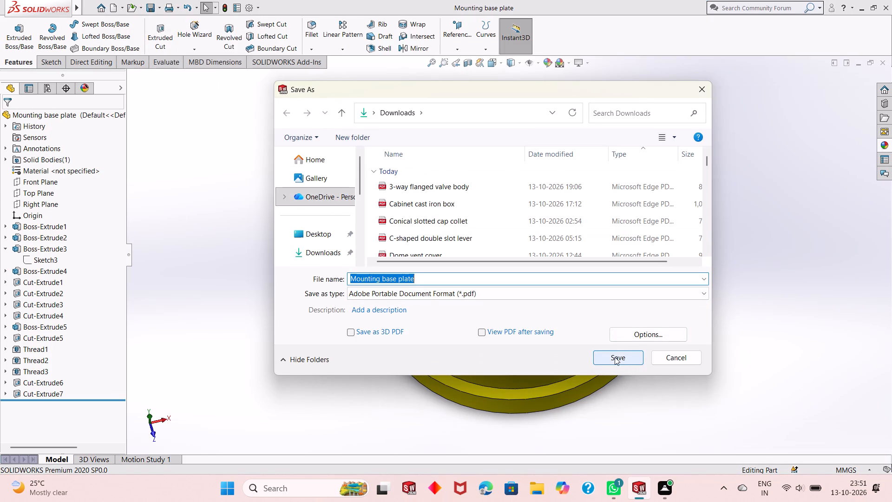
click(615, 357)
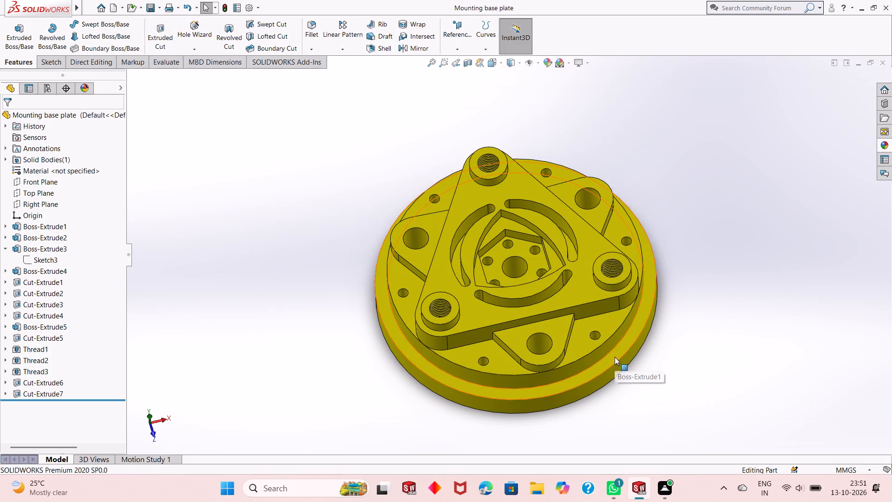